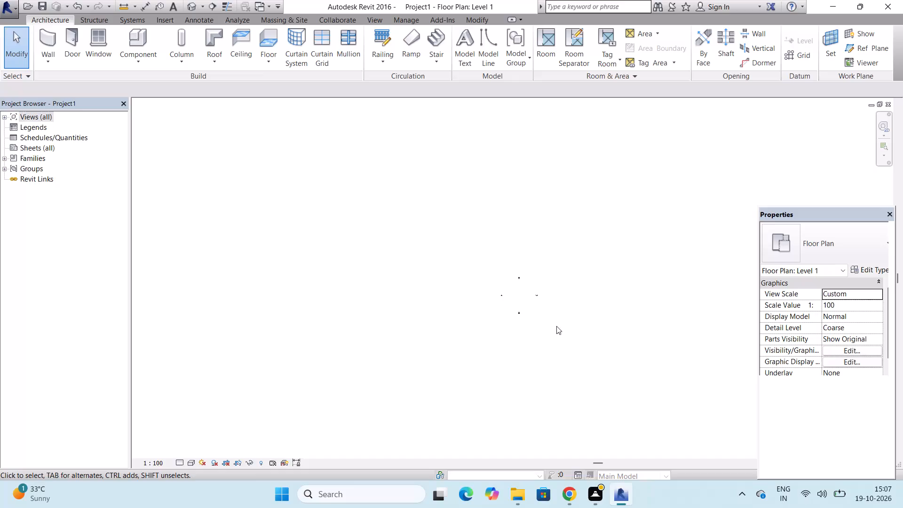
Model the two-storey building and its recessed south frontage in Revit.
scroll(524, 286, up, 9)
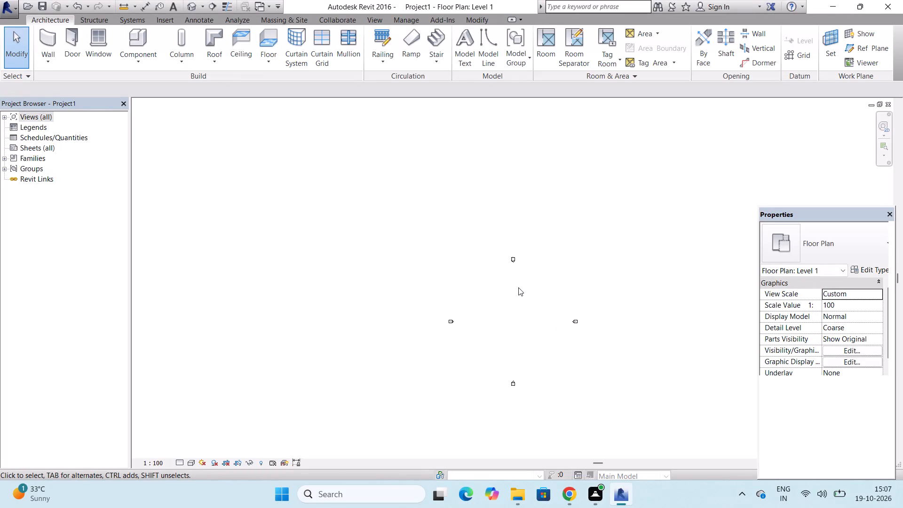
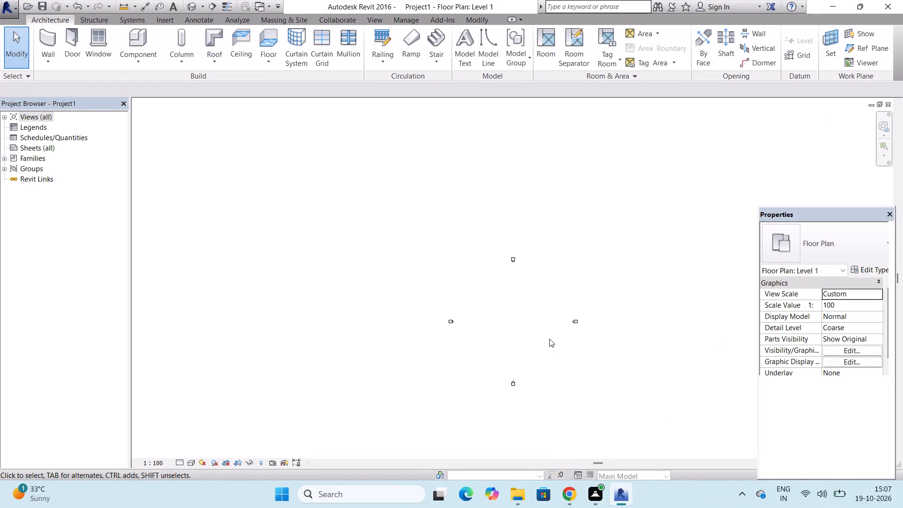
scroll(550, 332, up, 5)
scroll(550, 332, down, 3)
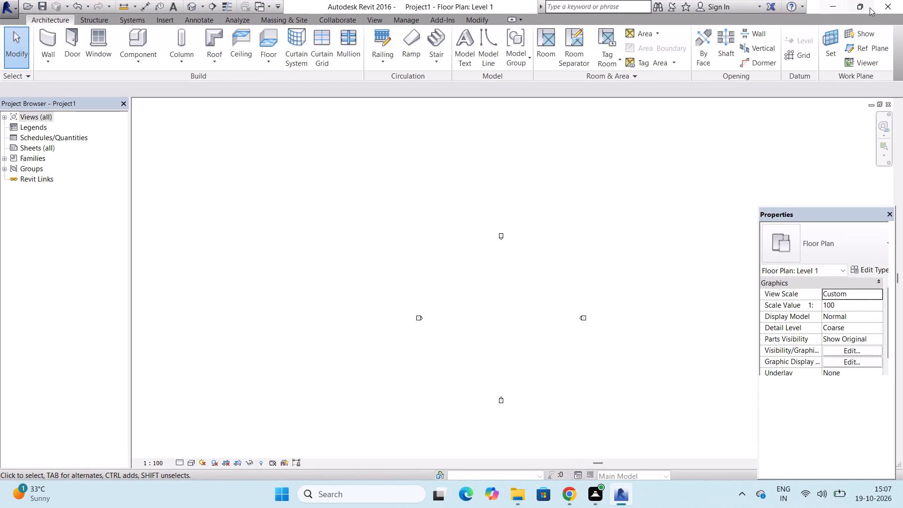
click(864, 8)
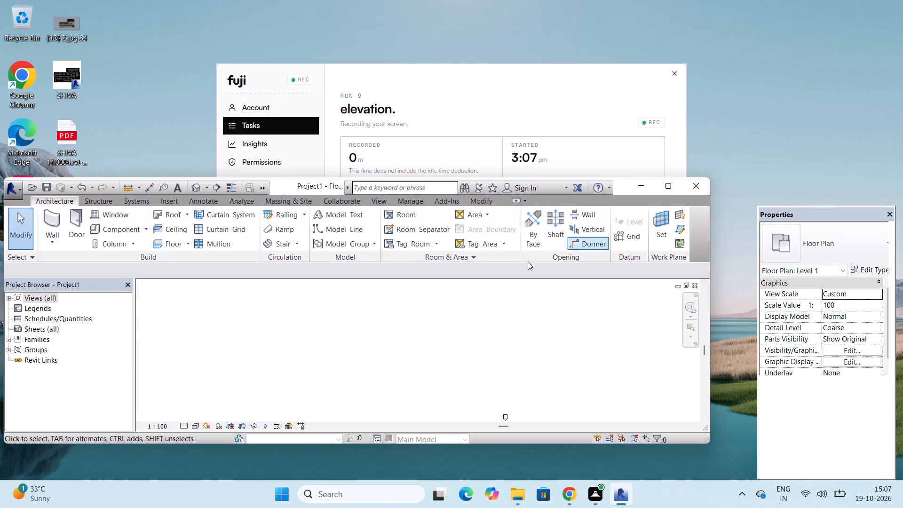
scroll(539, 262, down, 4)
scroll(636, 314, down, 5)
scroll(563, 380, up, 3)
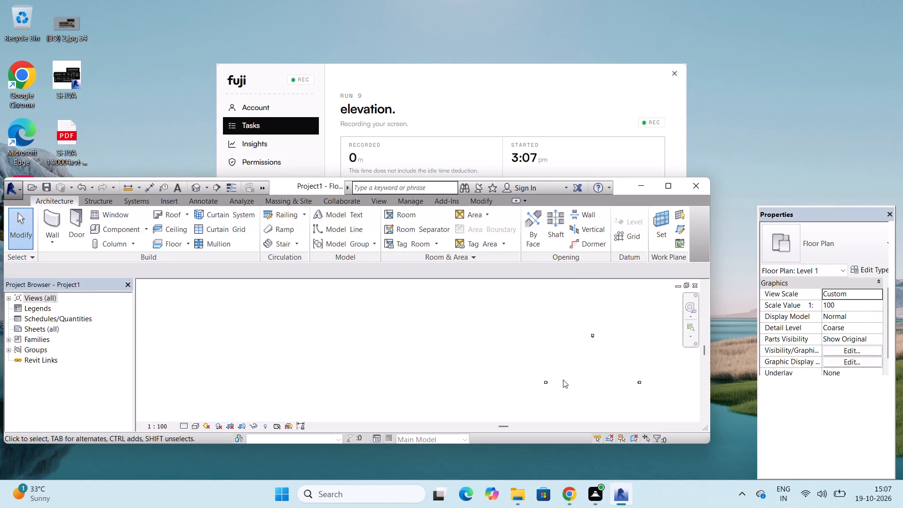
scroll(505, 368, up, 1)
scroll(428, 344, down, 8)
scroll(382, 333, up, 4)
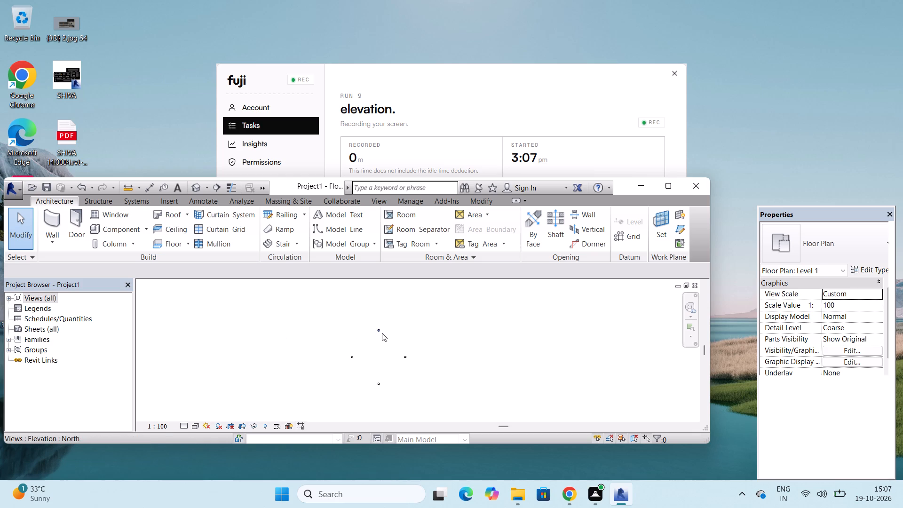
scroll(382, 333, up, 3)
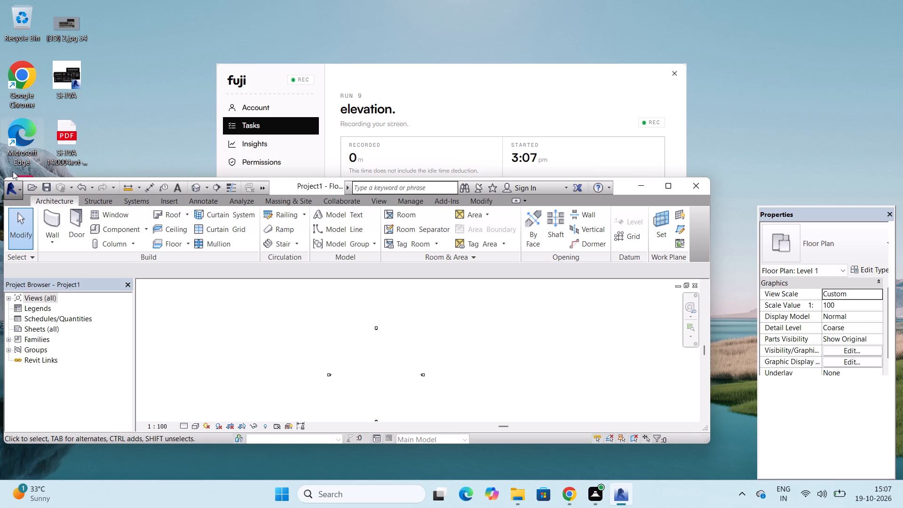
Start a wall and duplicate the Generic - 200mm basic wall type under the name Generic - 9".
click(50, 221)
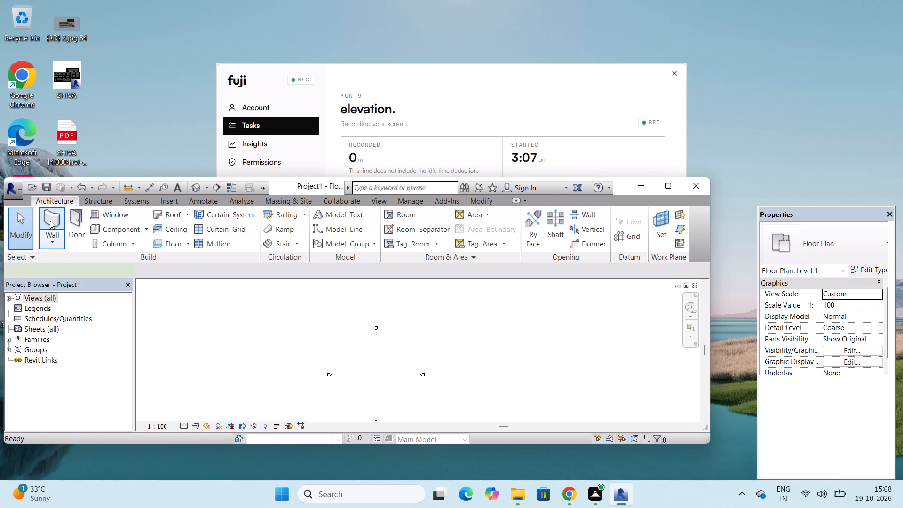
click(861, 266)
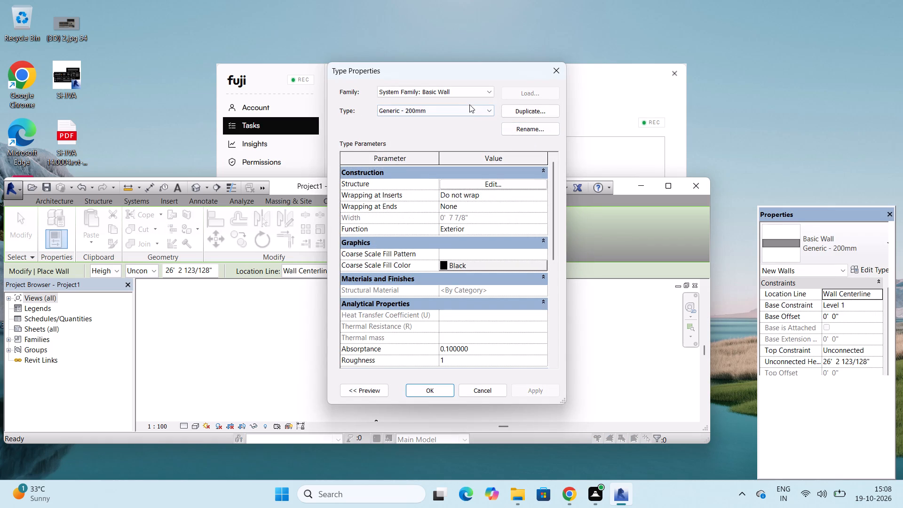
click(519, 114)
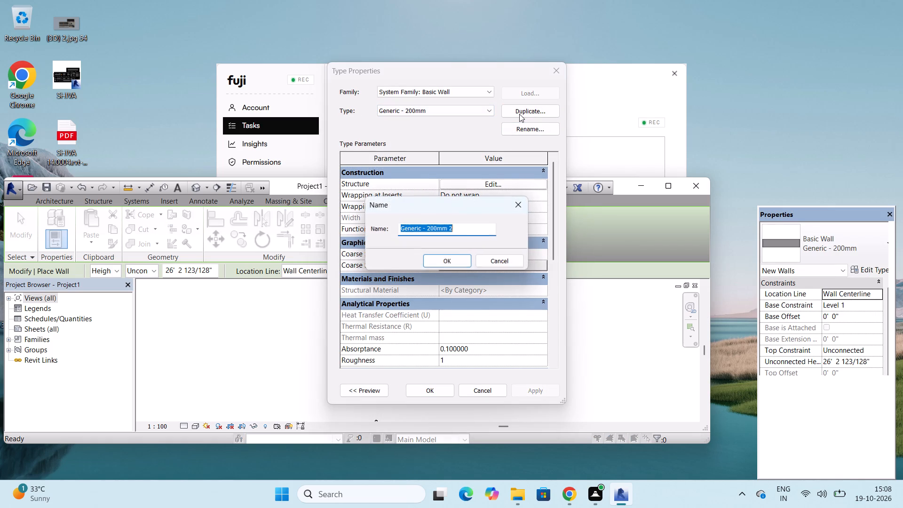
click(480, 228)
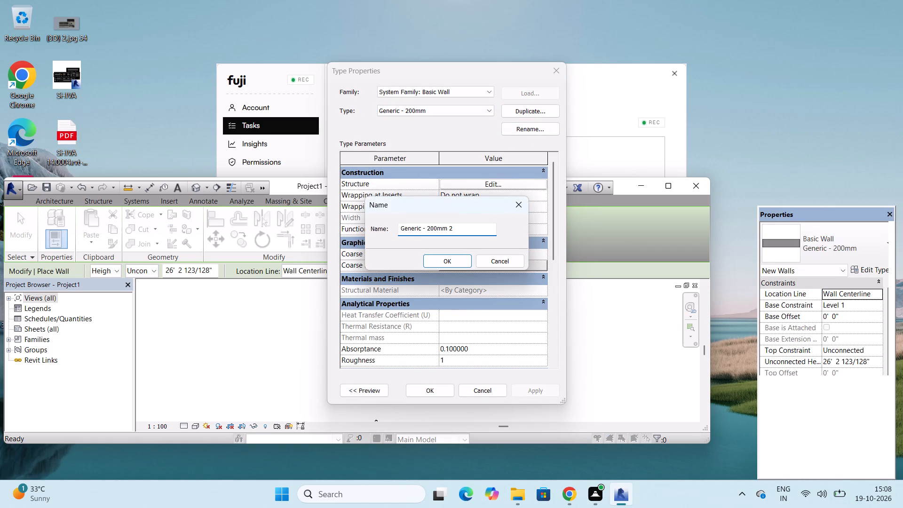
key(BackSpace)
key(BackSpace)
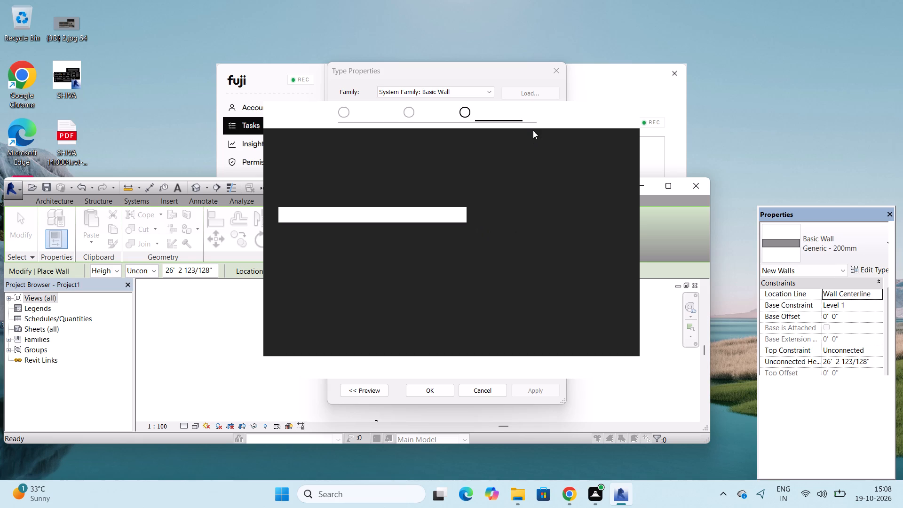
click(615, 110)
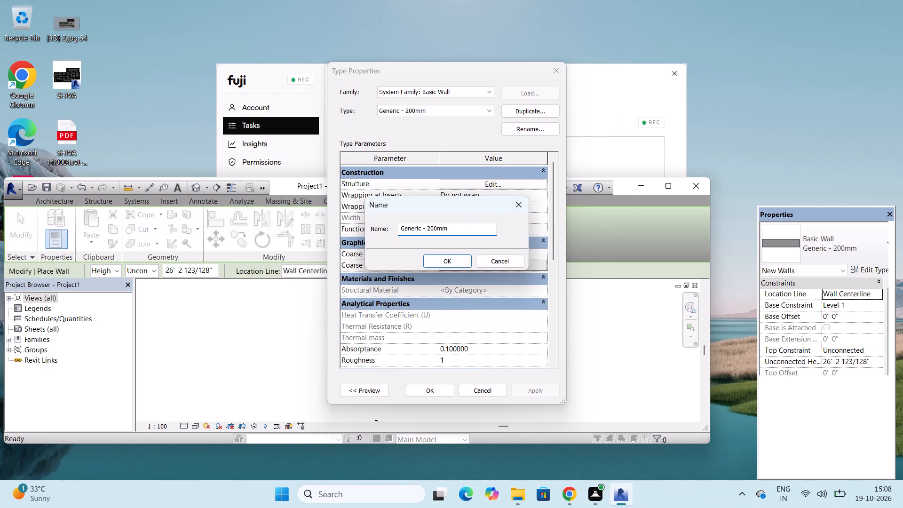
click(460, 224)
key(BackSpace)
key(BackSpace)
key(BackSpace)
key(BackSpace)
key(BackSpace)
key(9)
key(shift+quotedbl)
key(Return)
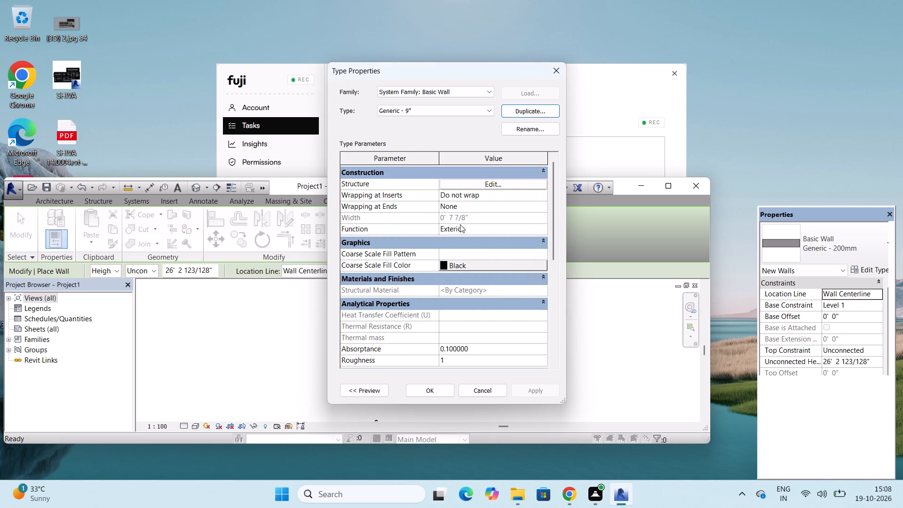
click(433, 390)
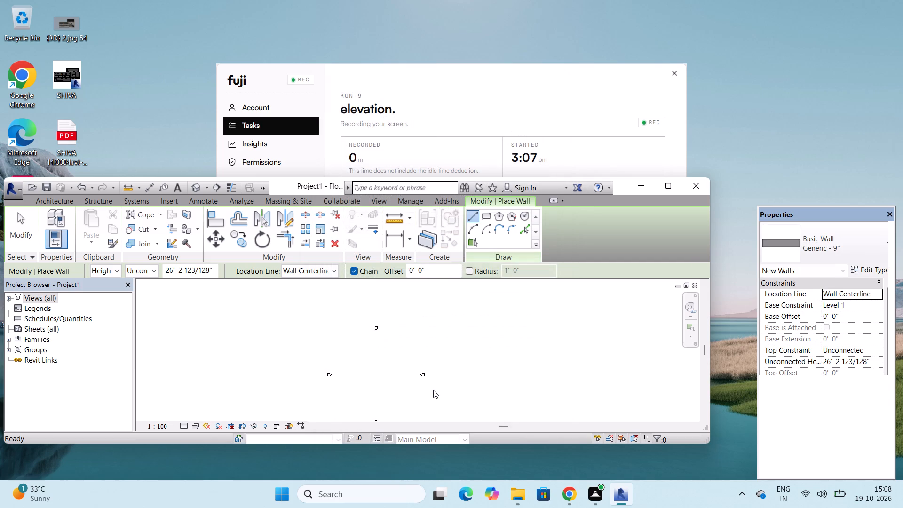
Draw a rectangle of Generic - 9" walls about 132' by 128' between the elevation markers on Level 1.
click(491, 214)
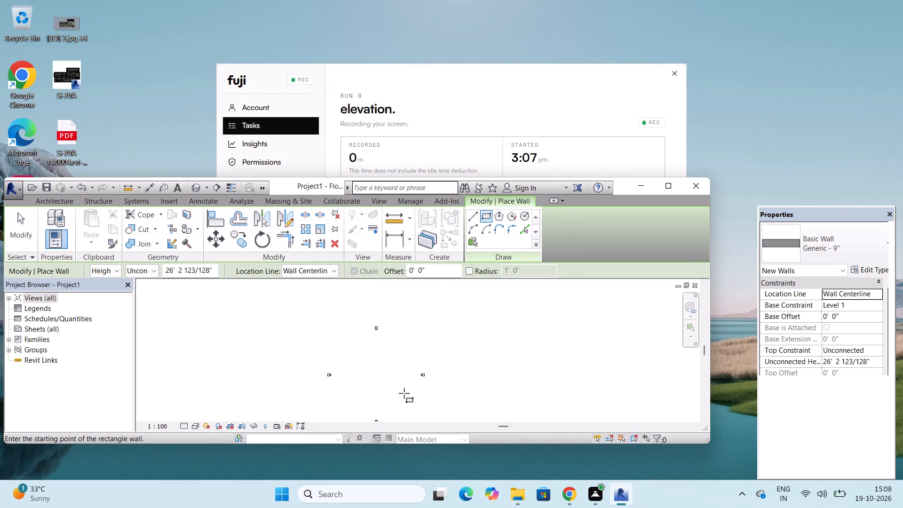
scroll(573, 325, down, 3)
scroll(412, 362, up, 4)
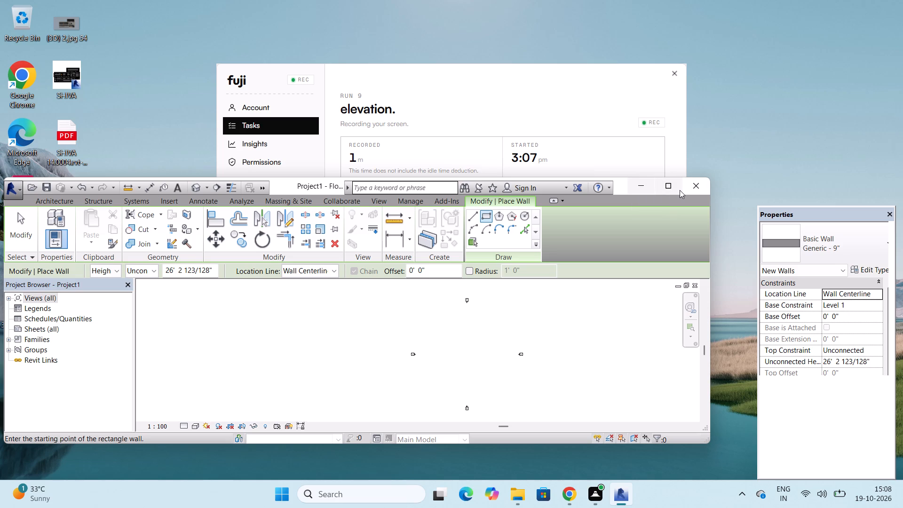
click(665, 189)
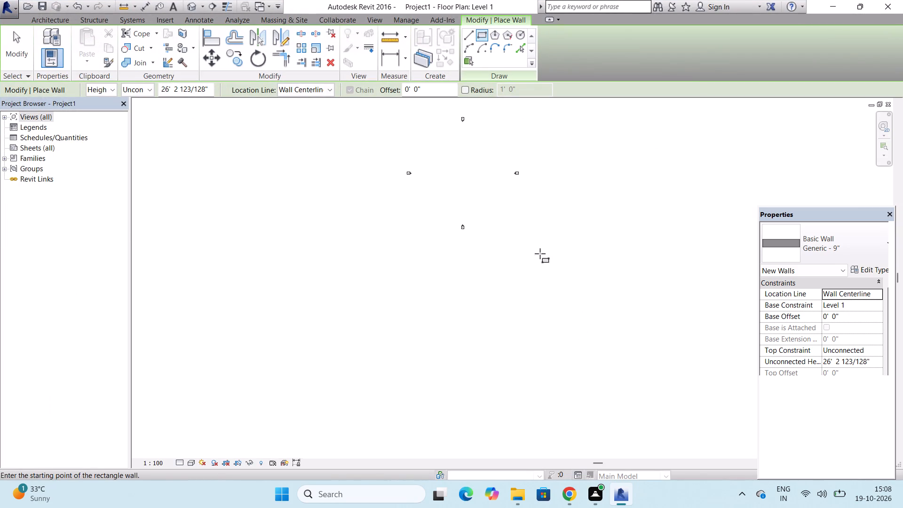
scroll(535, 305, down, 5)
scroll(487, 244, up, 6)
scroll(505, 293, up, 3)
scroll(545, 279, up, 2)
scroll(273, 306, down, 2)
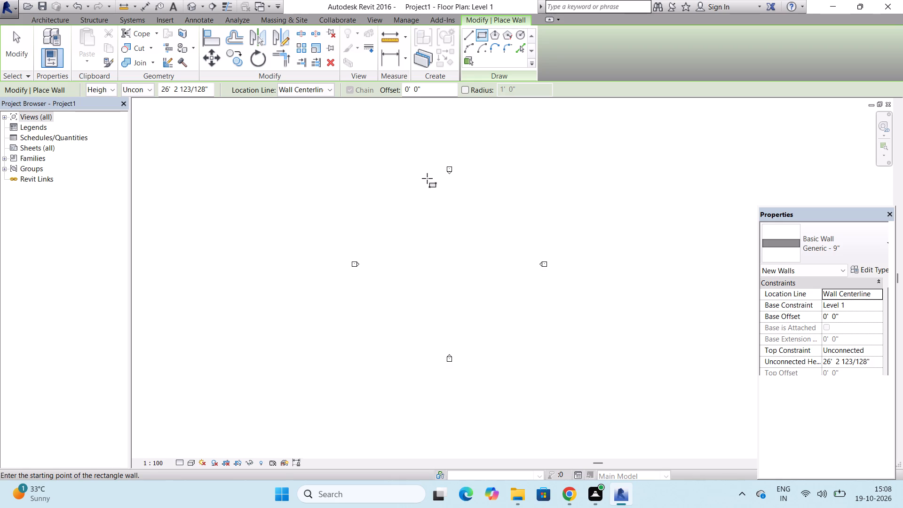
click(414, 185)
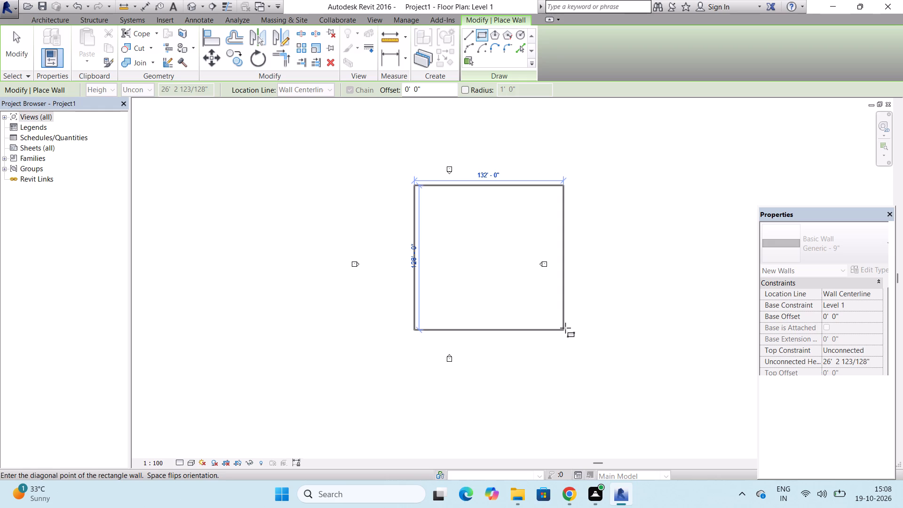
click(565, 328)
key(Escape)
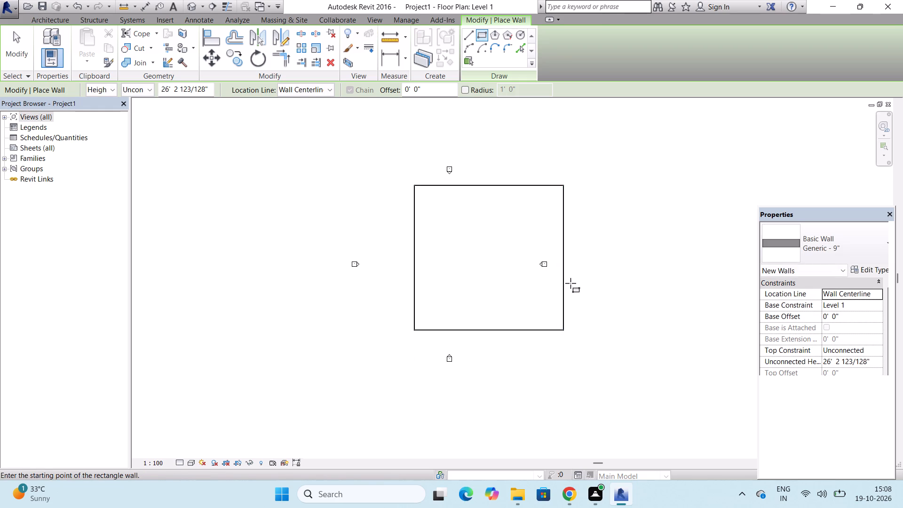
key(Escape)
key(Escape)
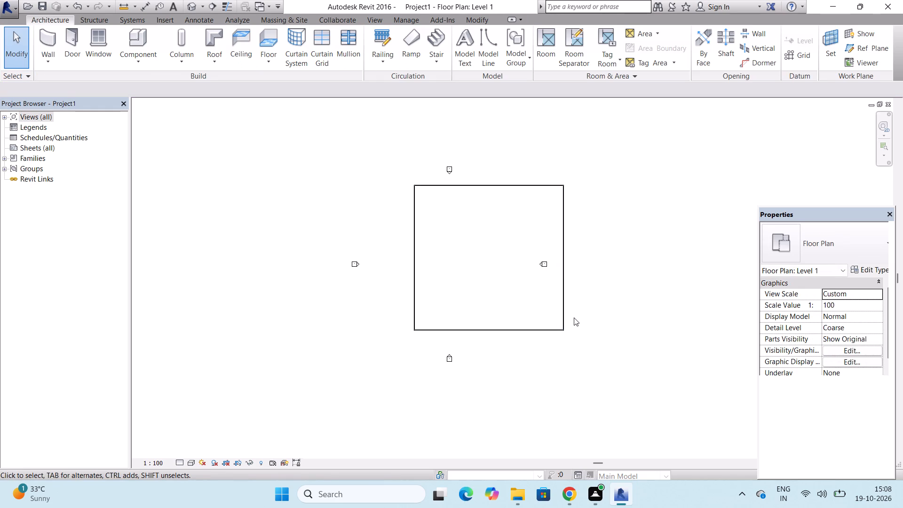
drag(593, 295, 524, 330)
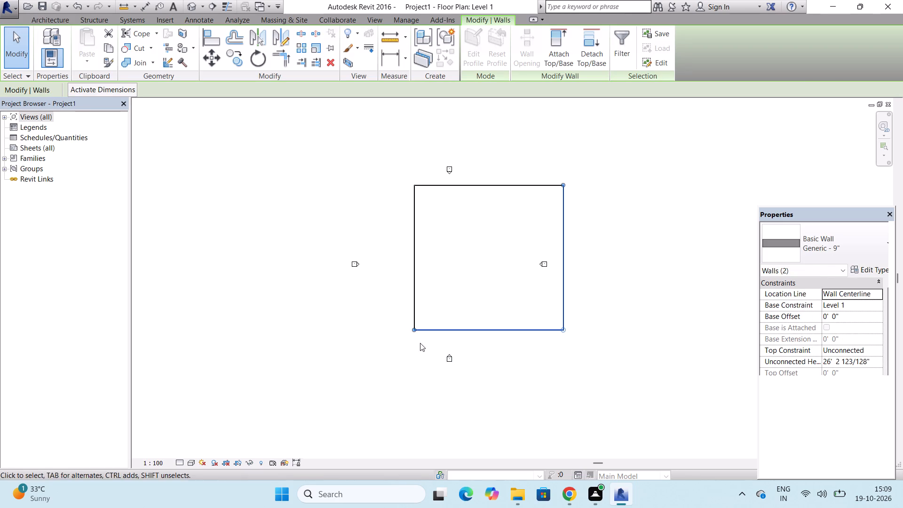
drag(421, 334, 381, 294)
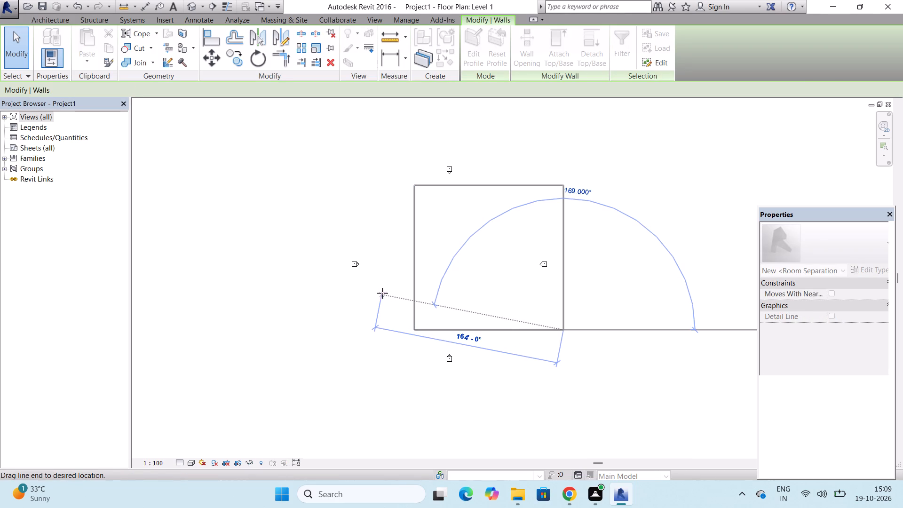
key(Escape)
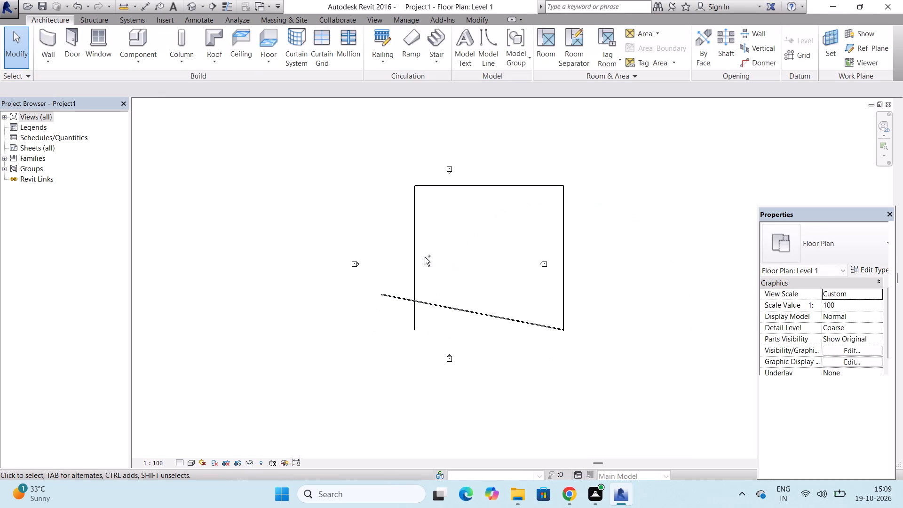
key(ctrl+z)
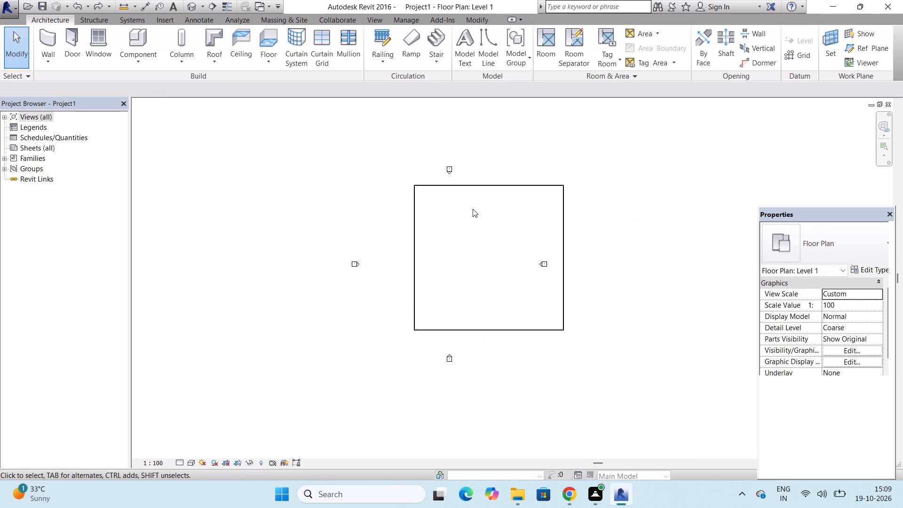
Move the four Generic - 9" walls together about 44' west and slightly south, placing the rectangle inside the four elevation markers.
click(433, 341)
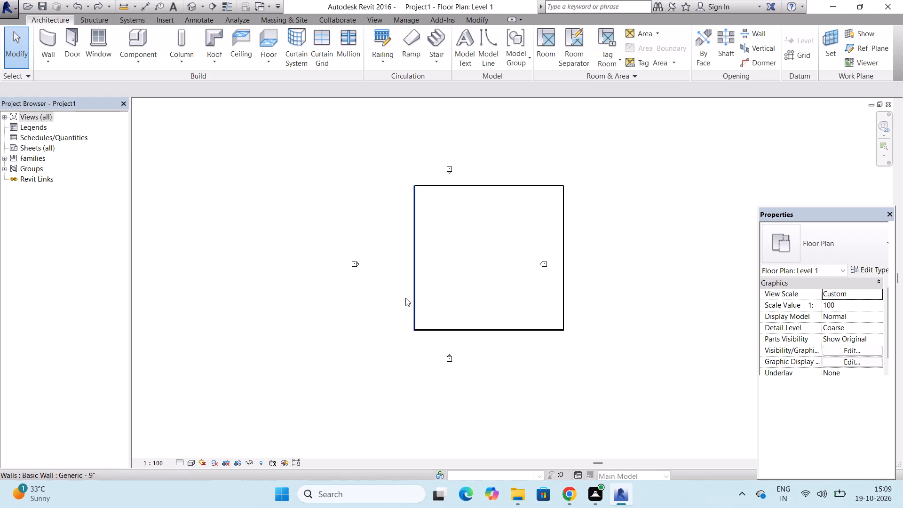
drag(395, 297, 430, 344)
drag(570, 344, 542, 271)
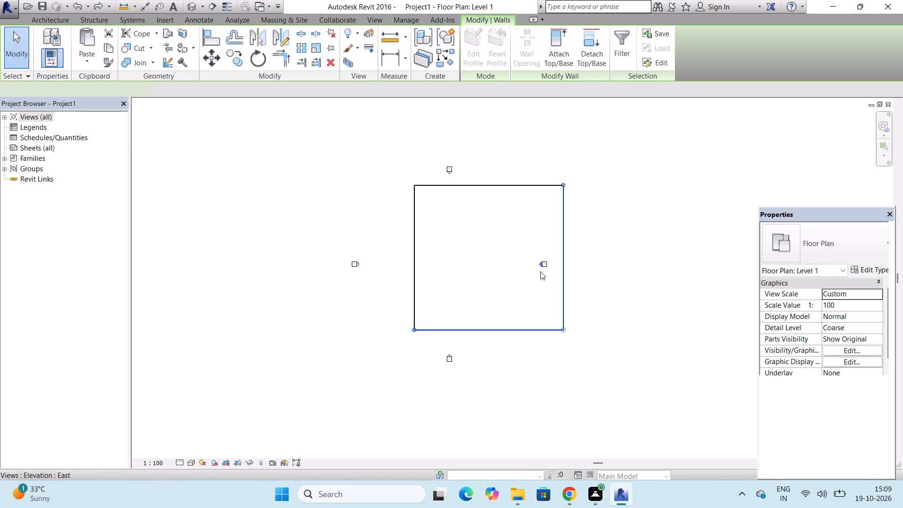
drag(431, 352, 402, 298)
drag(592, 246, 529, 145)
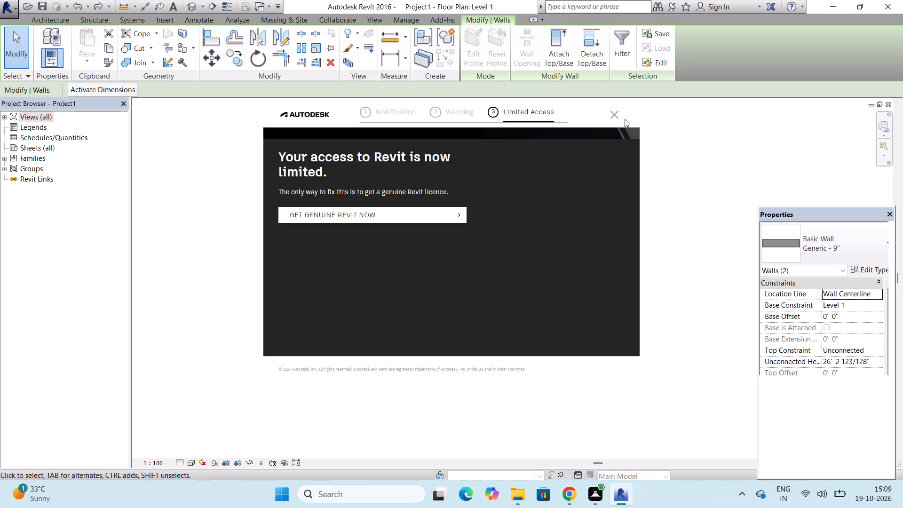
click(616, 119)
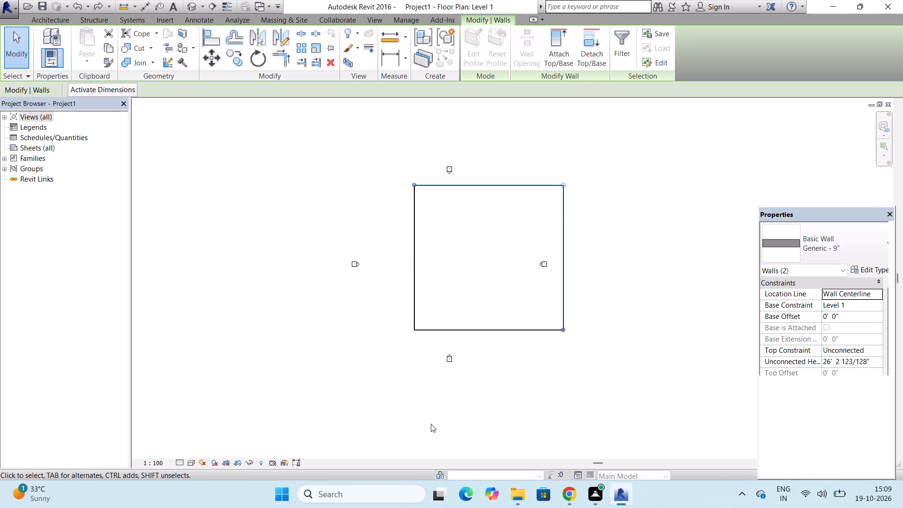
ctrl+drag(431, 343, 409, 310)
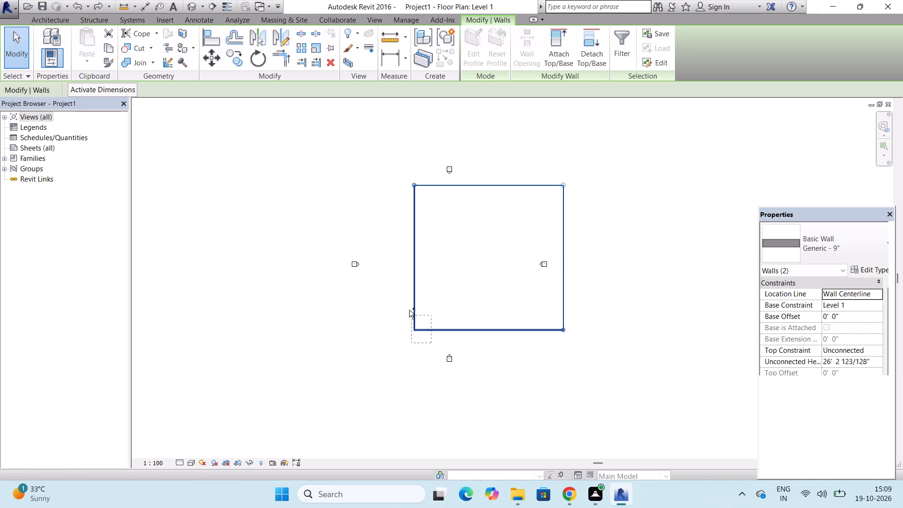
ctrl+drag(409, 310, 390, 265)
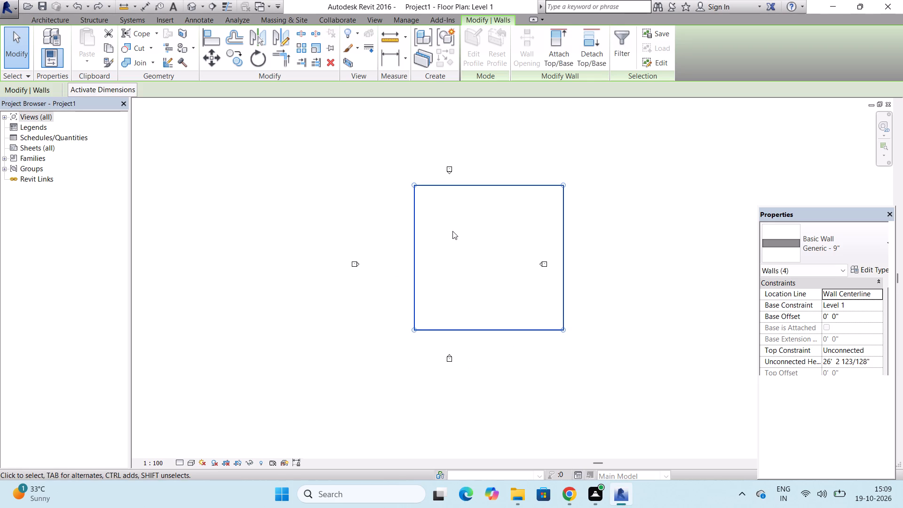
click(205, 59)
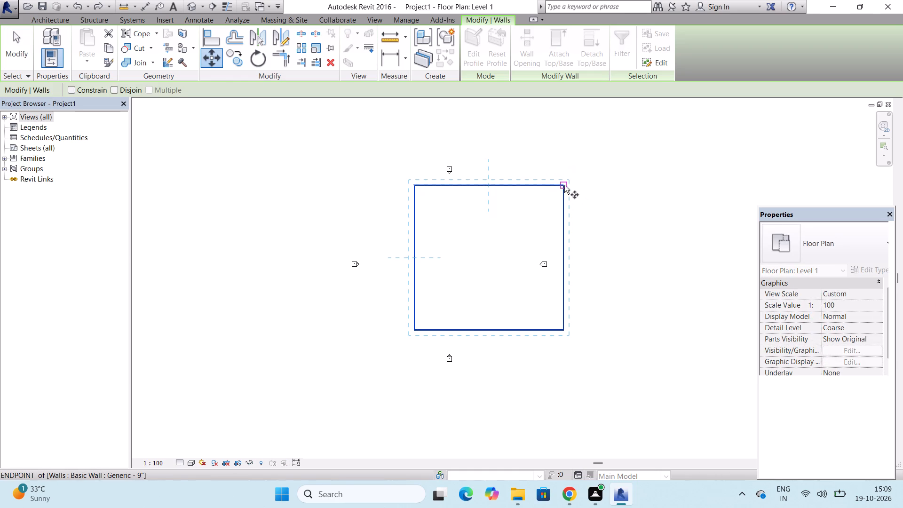
drag(564, 185, 527, 216)
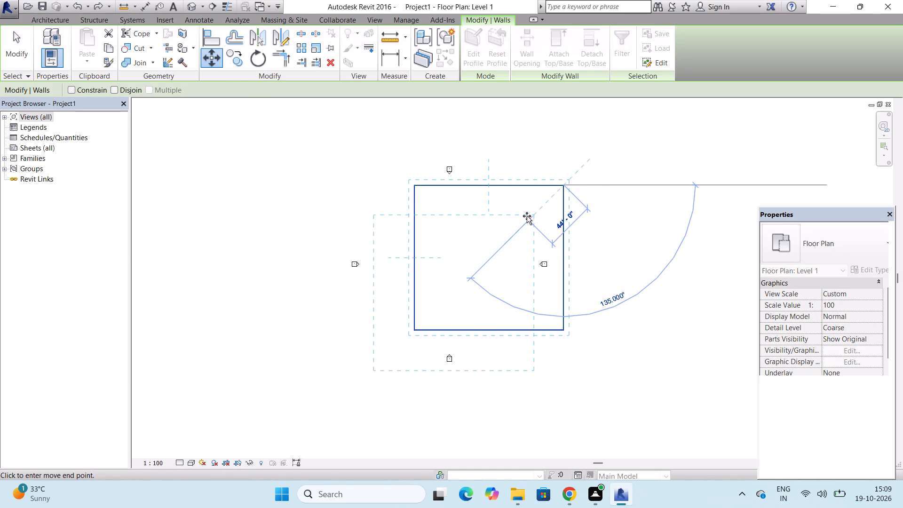
drag(527, 216, 517, 195)
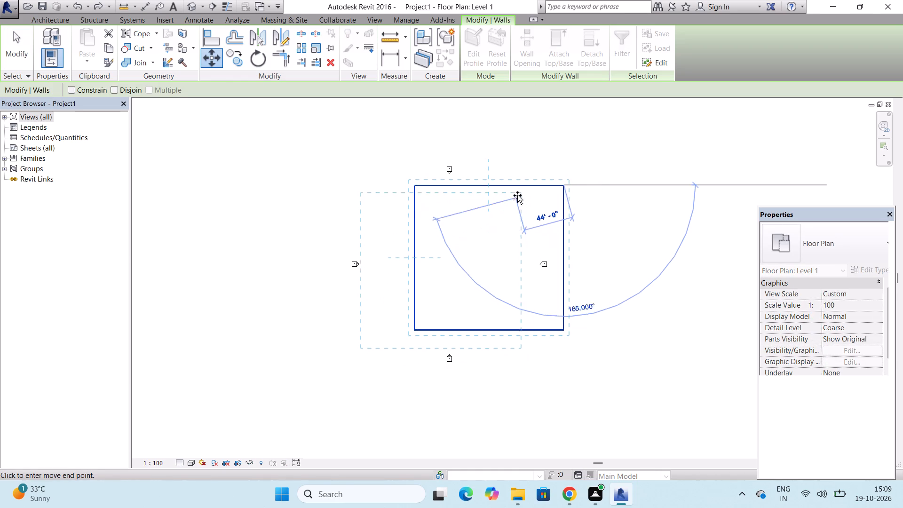
drag(517, 195, 516, 195)
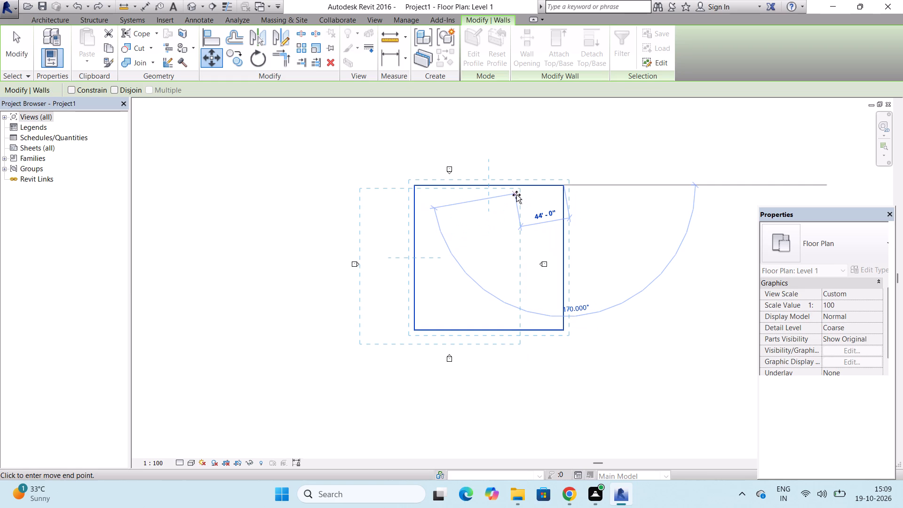
click(516, 195)
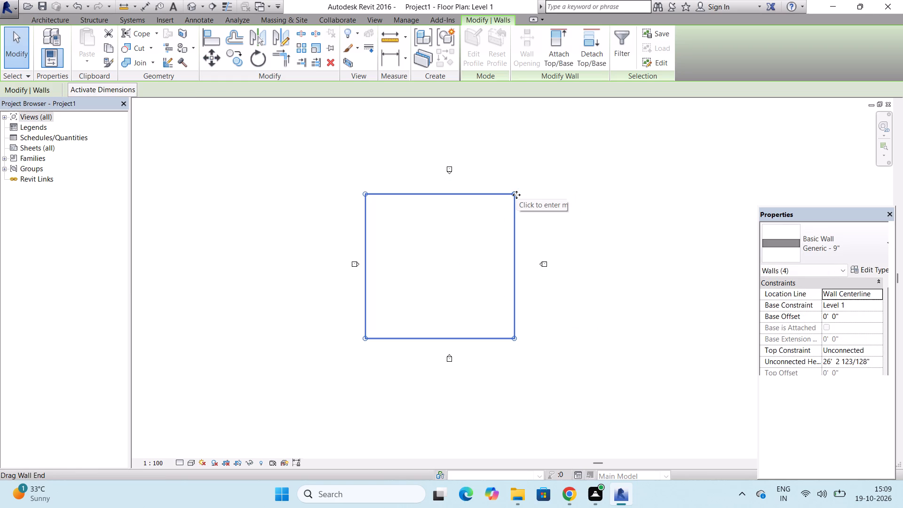
key(Escape)
key(Escape)
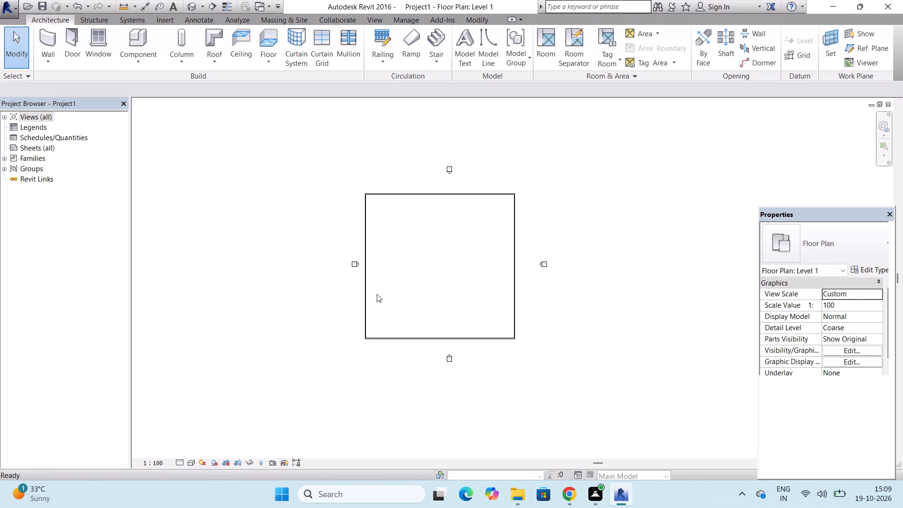
key(Escape)
key(Escape)
key(Escape)
key(Escape)
key(Escape)
key(Escape)
key(Escape)
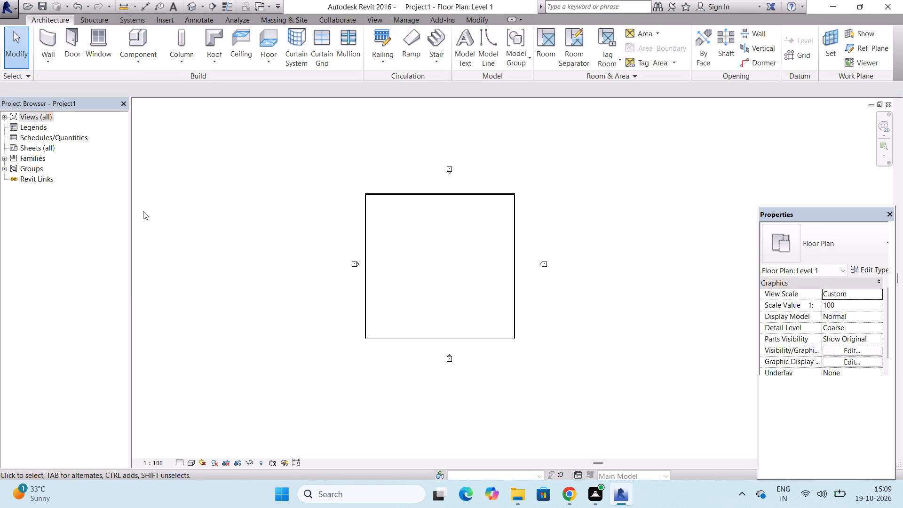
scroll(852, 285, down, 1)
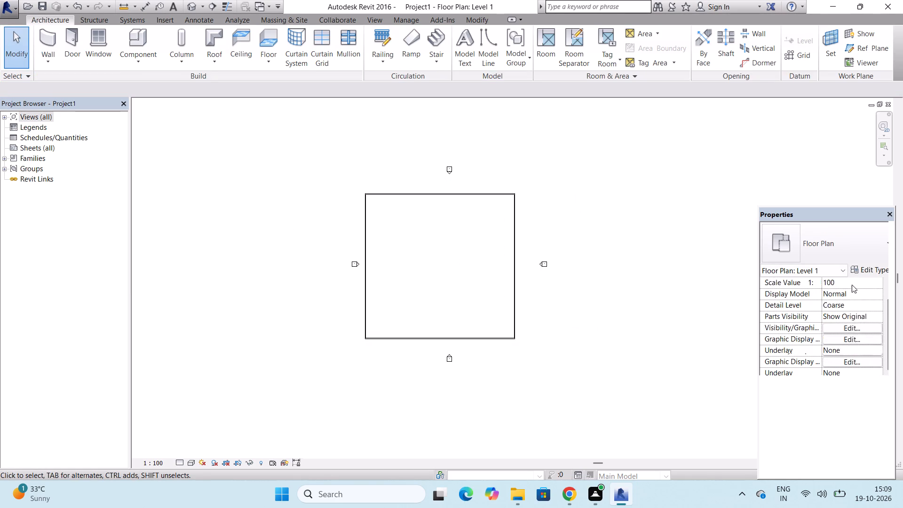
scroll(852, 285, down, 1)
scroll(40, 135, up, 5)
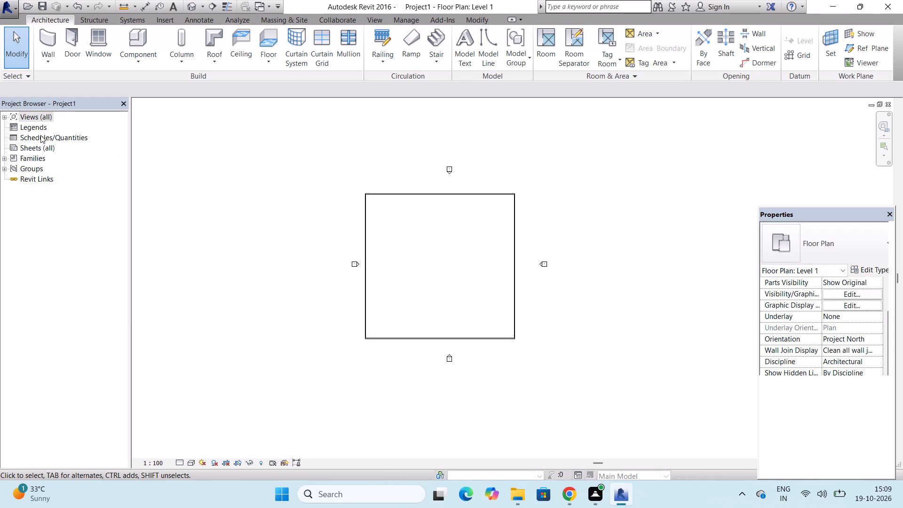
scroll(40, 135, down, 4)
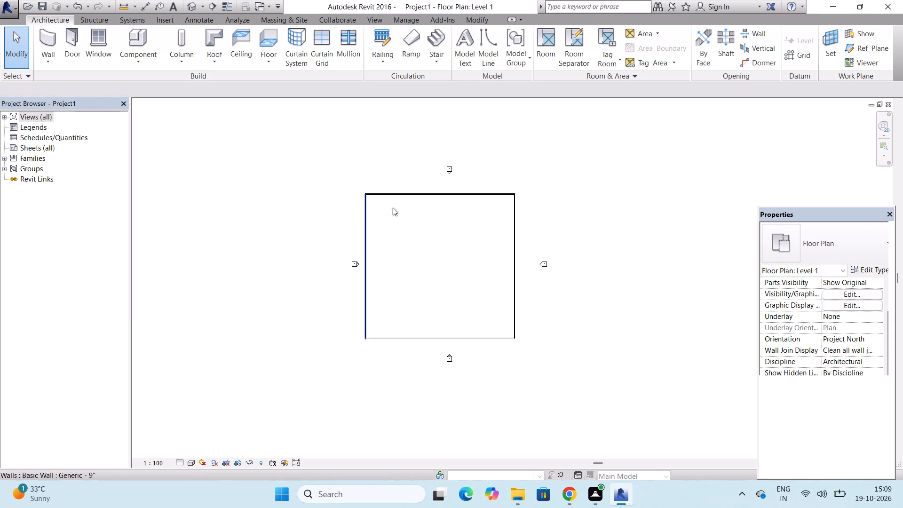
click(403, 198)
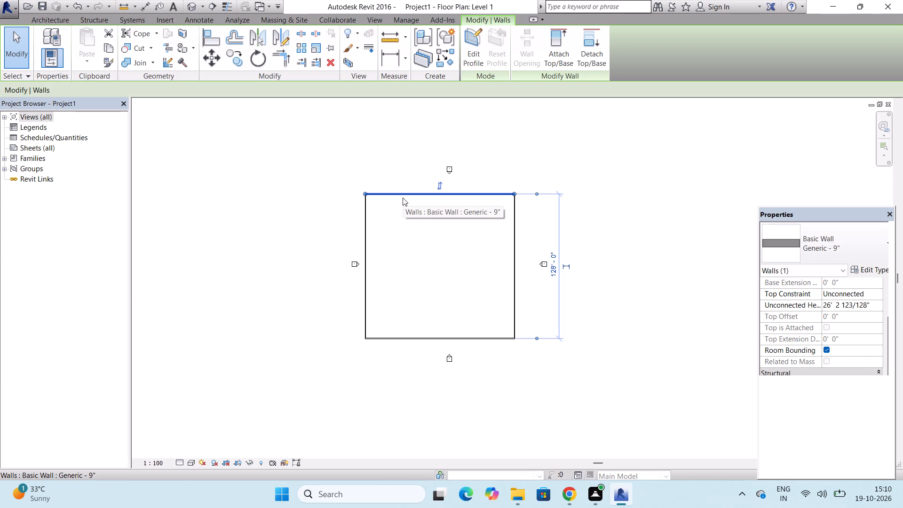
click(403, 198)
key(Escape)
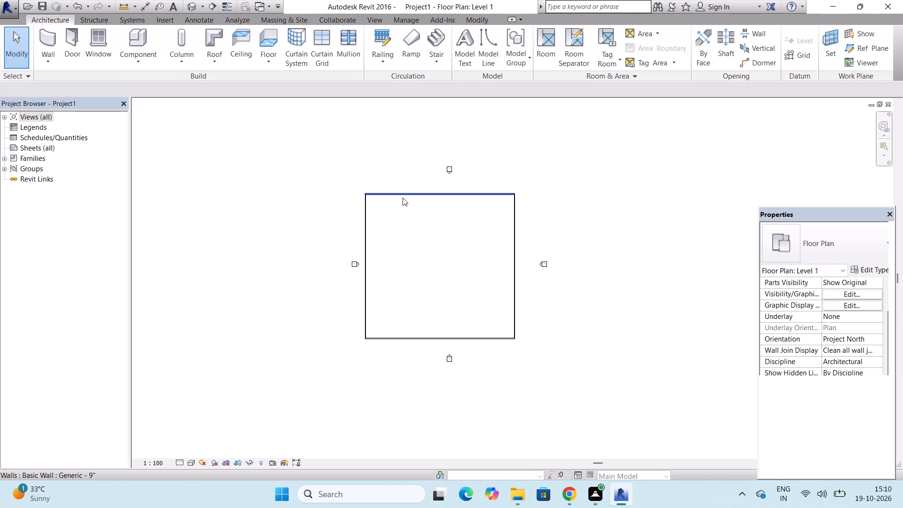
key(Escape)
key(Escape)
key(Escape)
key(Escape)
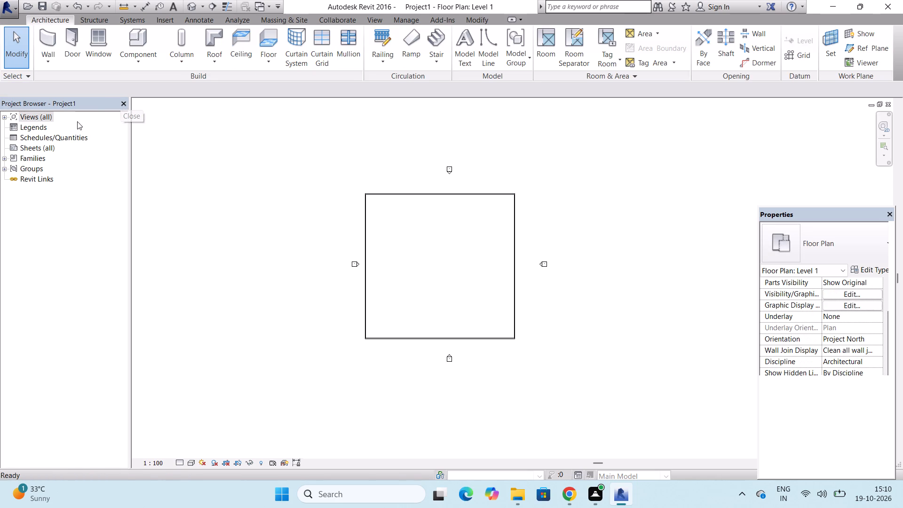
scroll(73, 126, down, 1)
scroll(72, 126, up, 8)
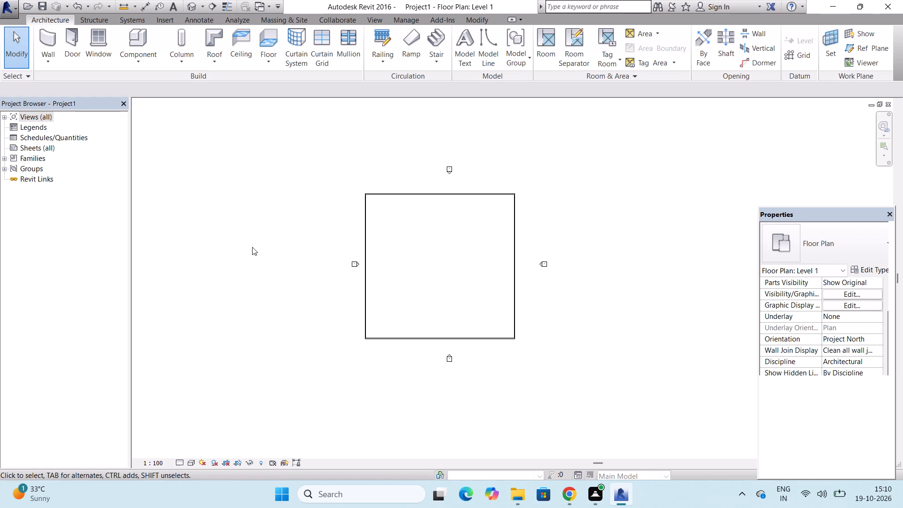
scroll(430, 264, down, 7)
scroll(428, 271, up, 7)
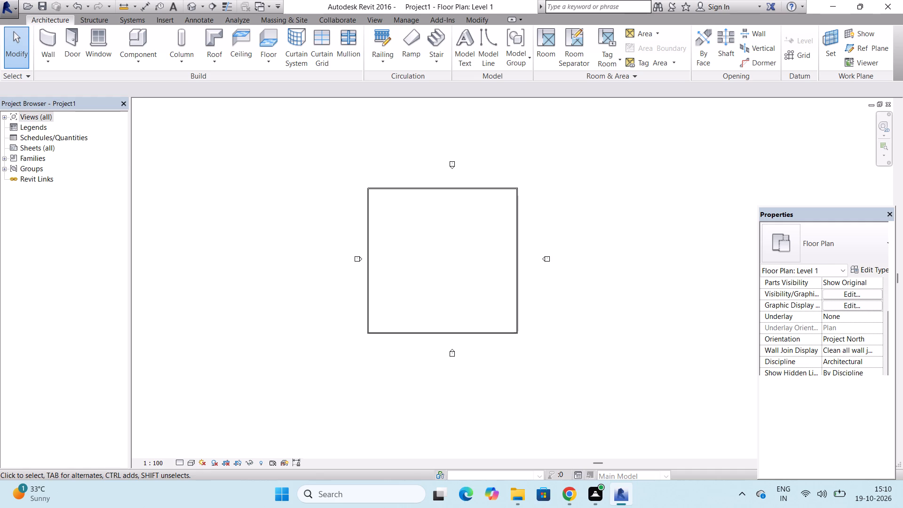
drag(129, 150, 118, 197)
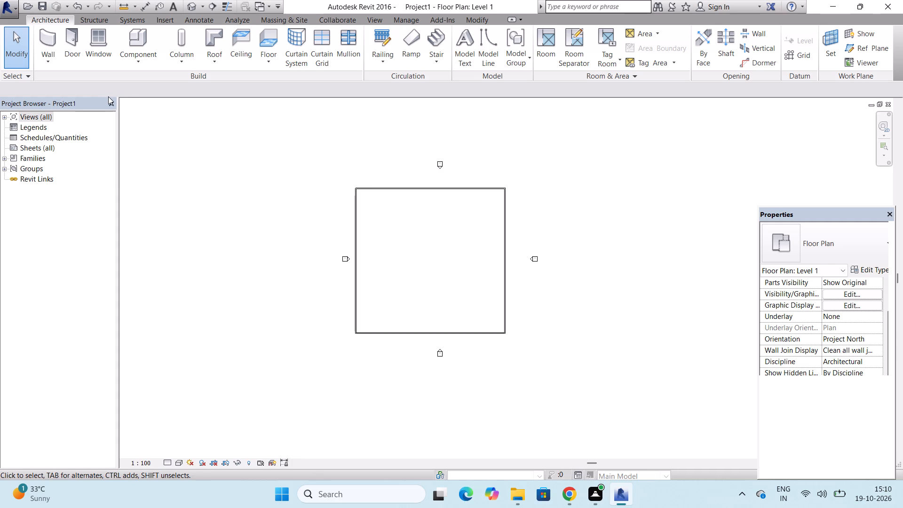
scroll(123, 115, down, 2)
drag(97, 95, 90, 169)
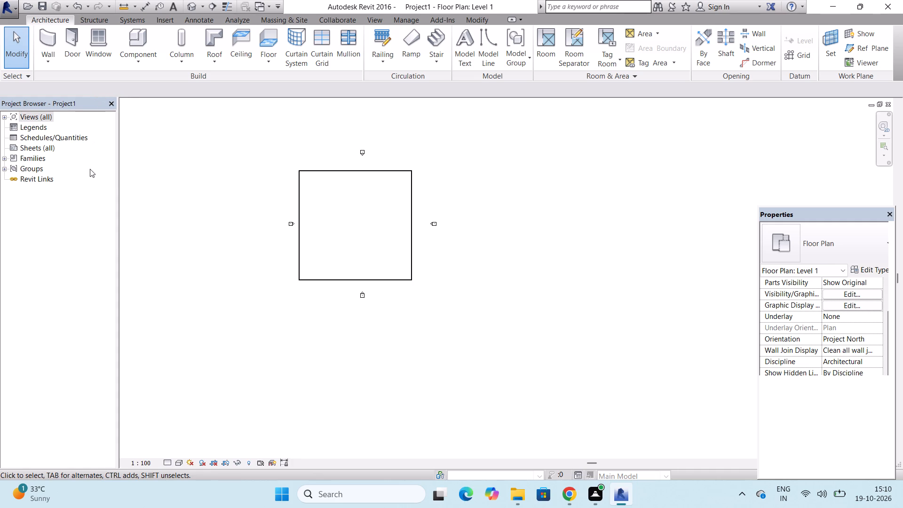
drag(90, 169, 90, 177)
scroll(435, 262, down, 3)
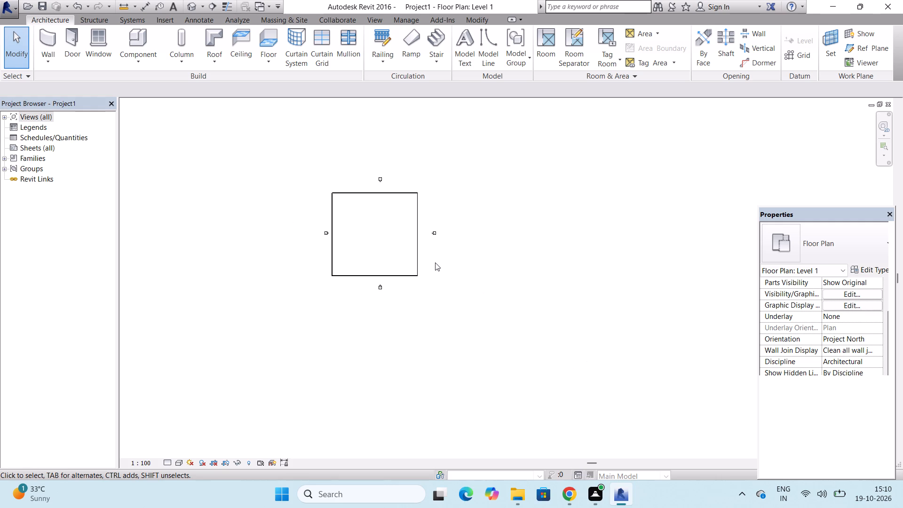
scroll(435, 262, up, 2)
Expand the project's views and open the North building elevation.
double_click(18, 125)
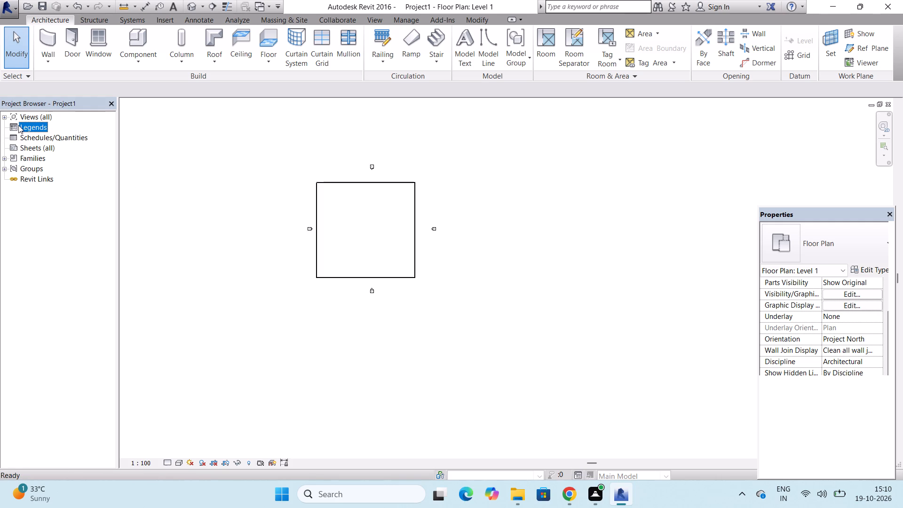
triple_click(28, 117)
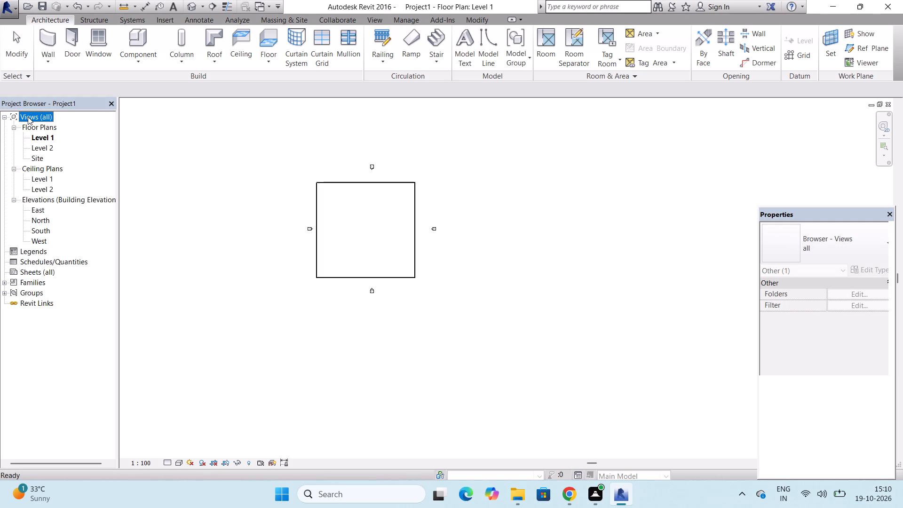
triple_click(28, 117)
scroll(47, 136, up, 3)
click(35, 221)
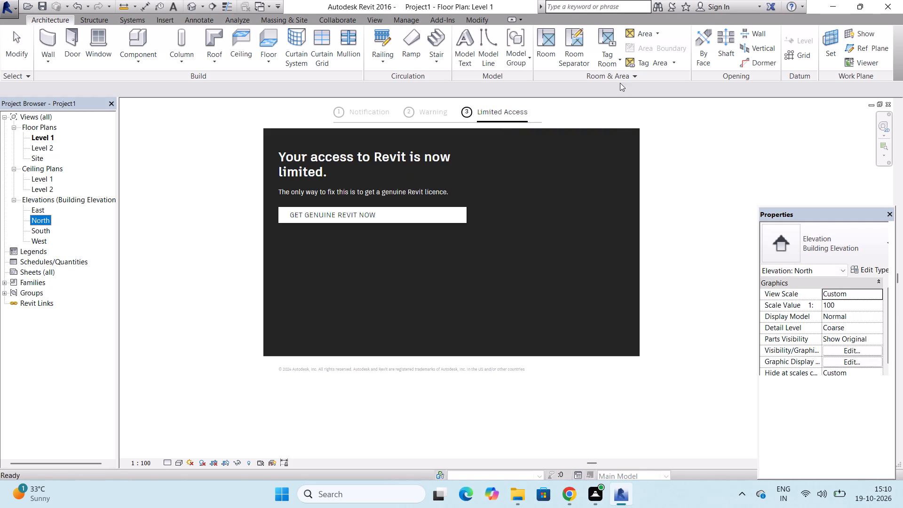
click(613, 116)
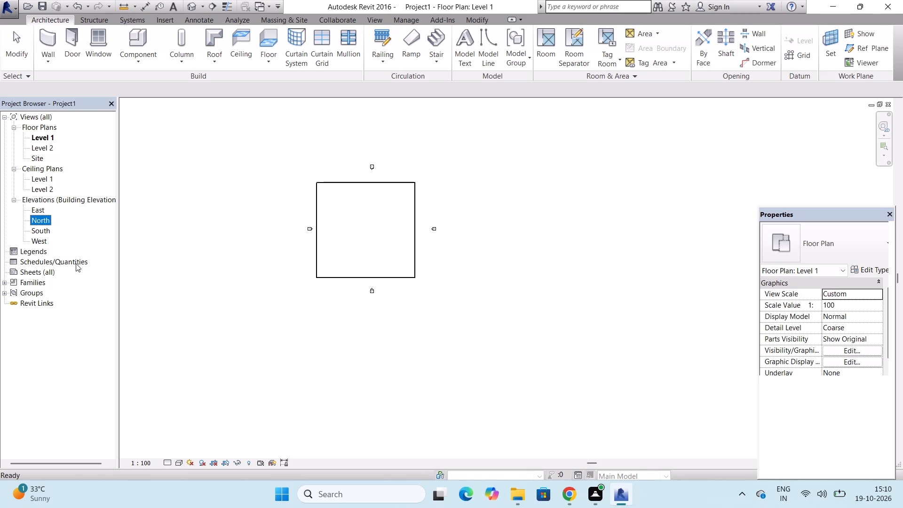
double_click(39, 222)
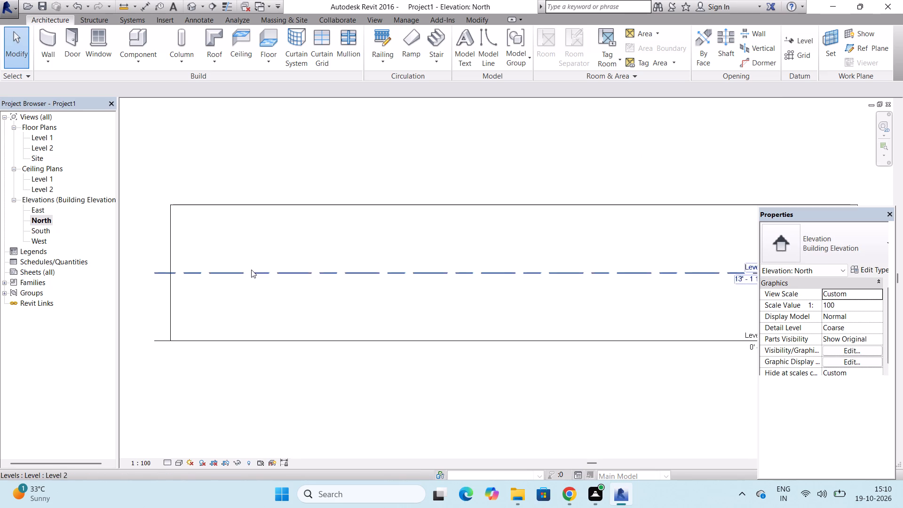
Examine the north wall's height against Level 1 and Level 2, then return to the Level 1 floor plan.
scroll(251, 270, down, 4)
scroll(439, 286, up, 1)
scroll(485, 275, up, 2)
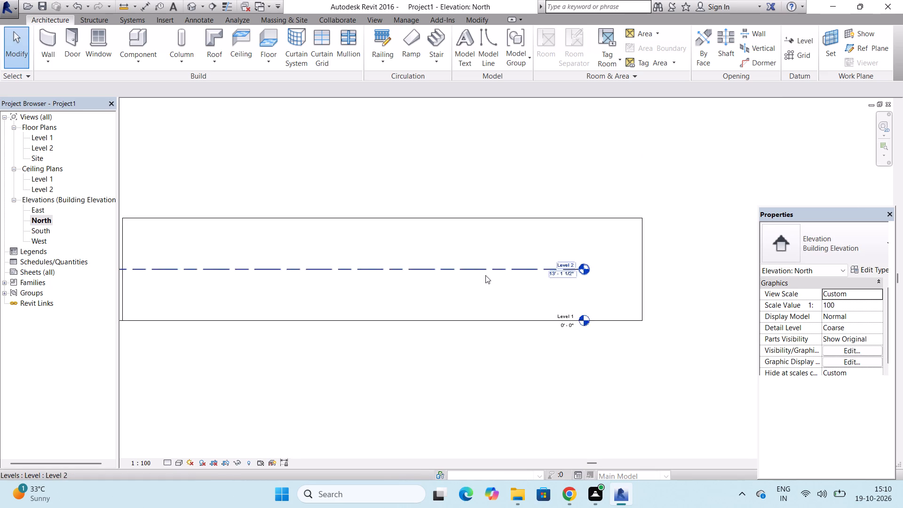
click(663, 259)
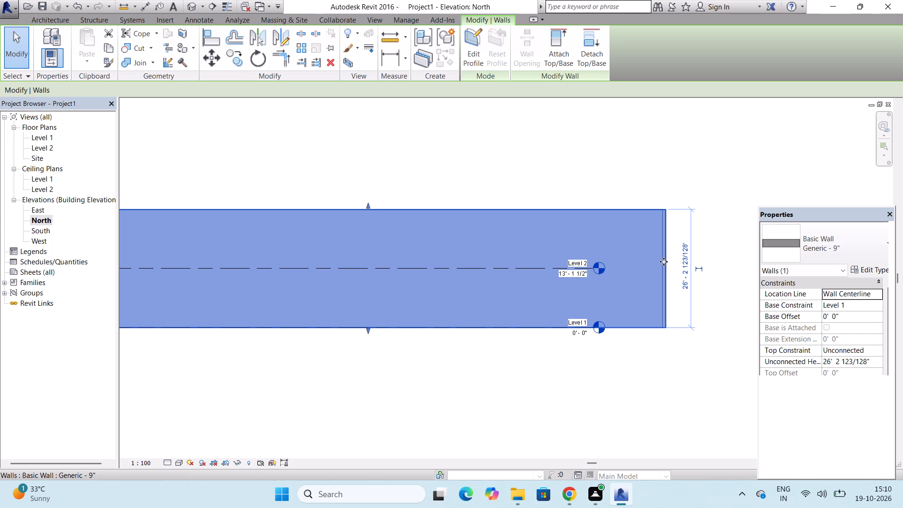
double_click(48, 138)
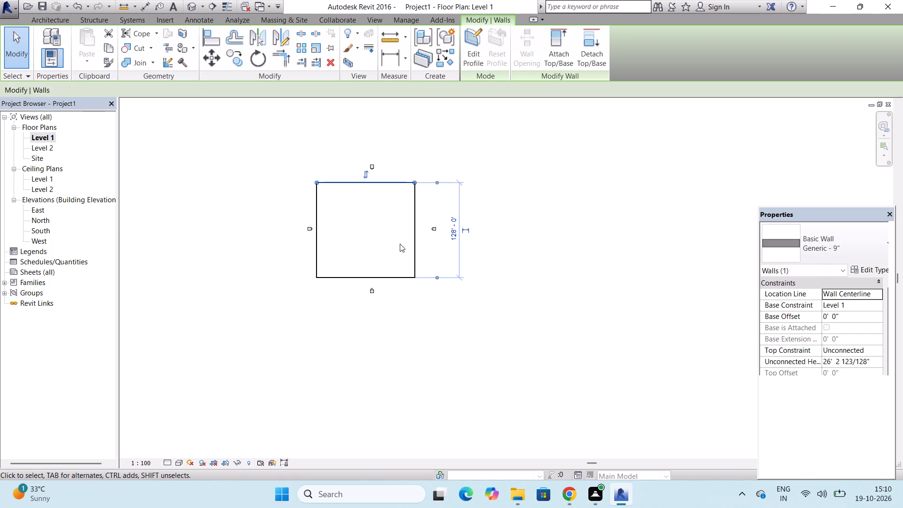
Shift the rectangle's east wall west so it stands 120' from the west wall in the Level 1 plan.
drag(414, 242, 378, 243)
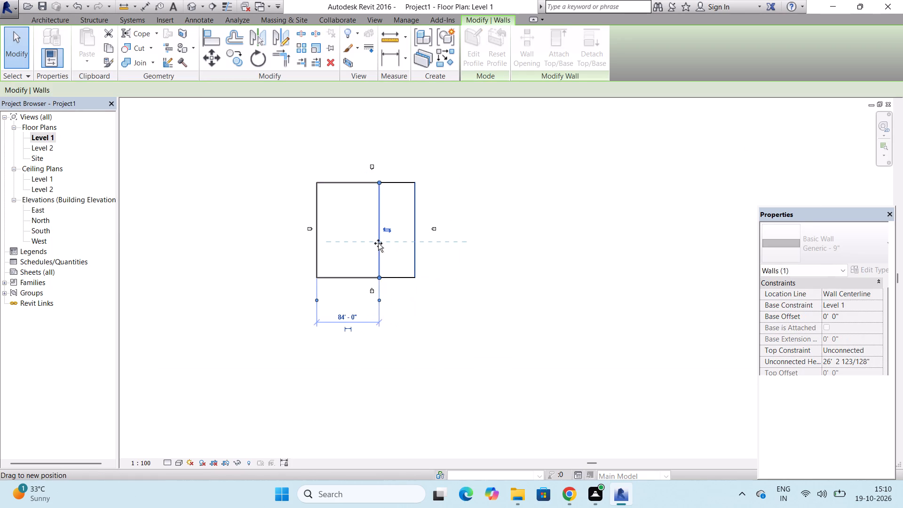
drag(378, 243, 414, 243)
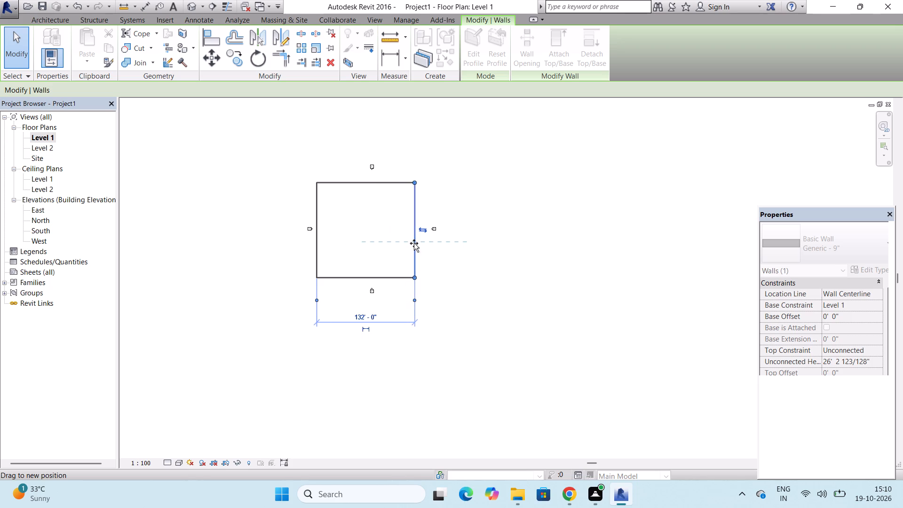
drag(414, 243, 407, 246)
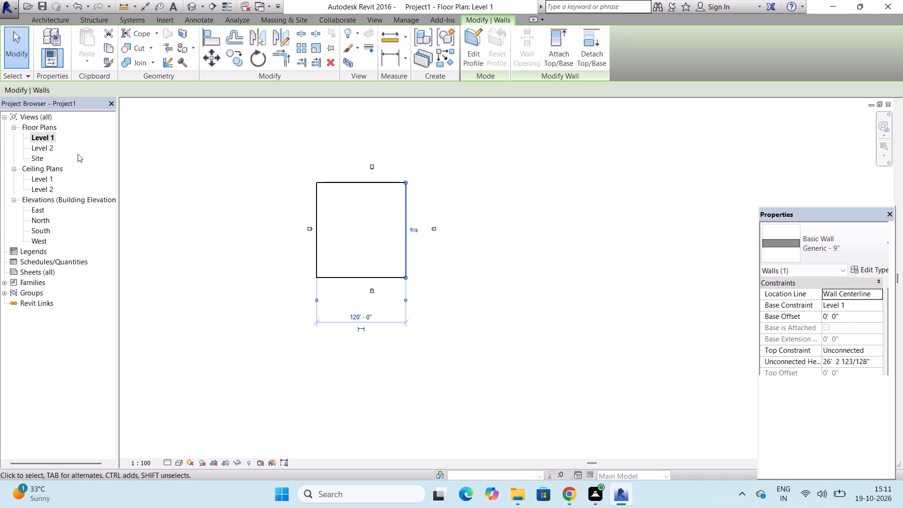
Open the North building elevation and clear the wall selection.
click(43, 217)
double_click(43, 217)
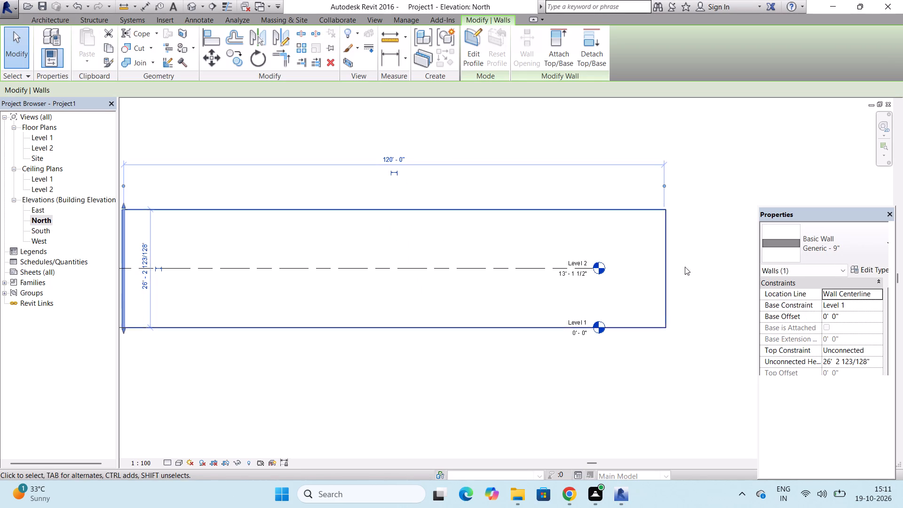
scroll(729, 276, down, 1)
key(Escape)
key(Escape)
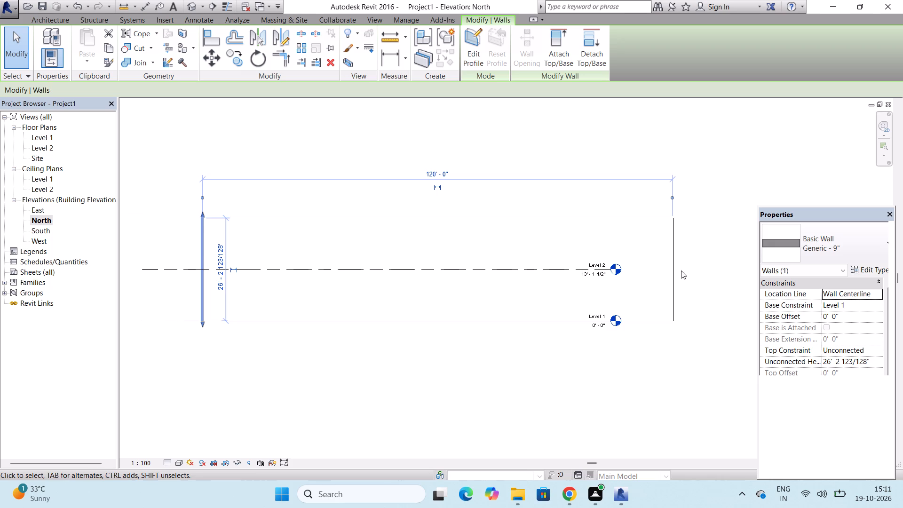
key(Escape)
key(Escape)
key(Escape)
key(Escape)
key(Escape)
key(Escape)
key(Escape)
key(Escape)
key(Escape)
key(Escape)
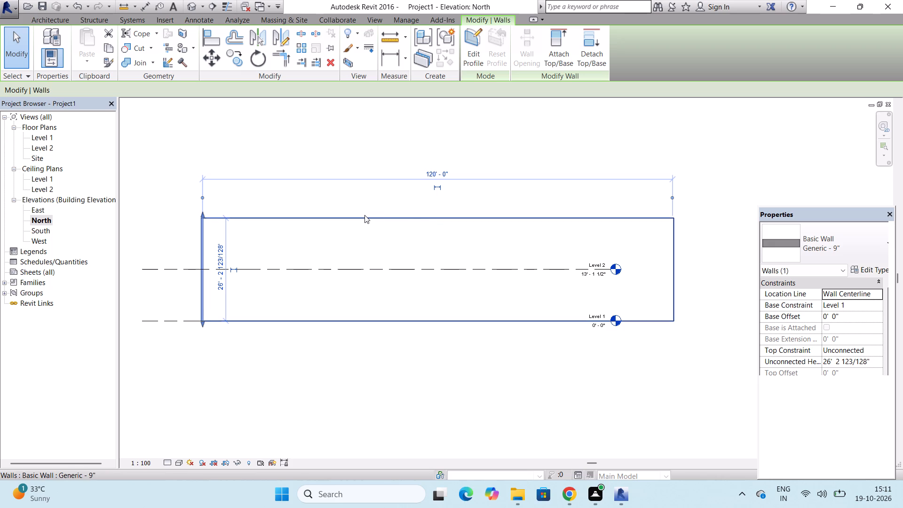
key(Escape)
key(Escape)
key(Escape)
key(Escape)
key(Escape)
key(Escape)
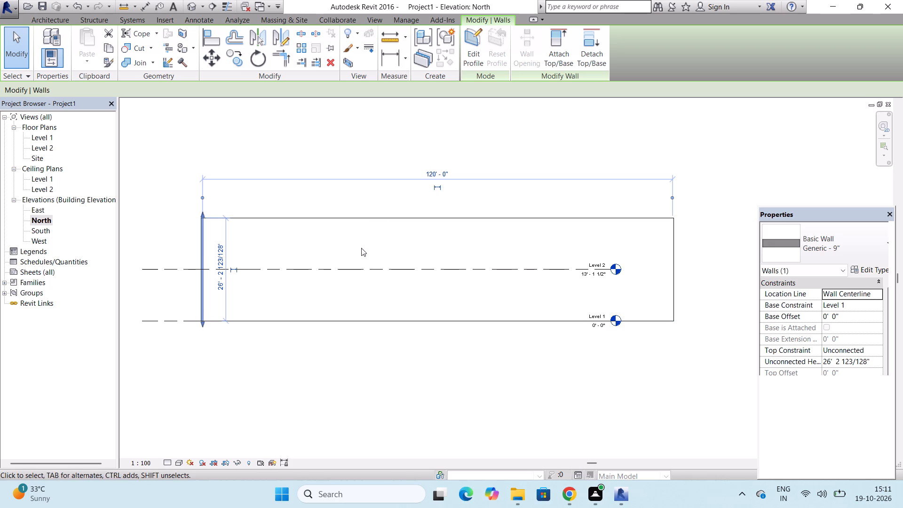
key(Escape)
key(Escape)
click(301, 131)
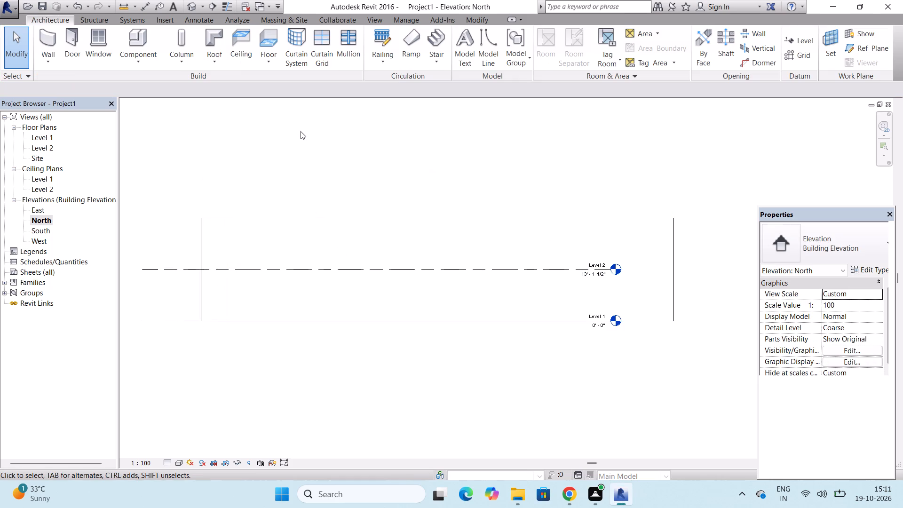
Delete Level 2 together with its associated views.
click(275, 269)
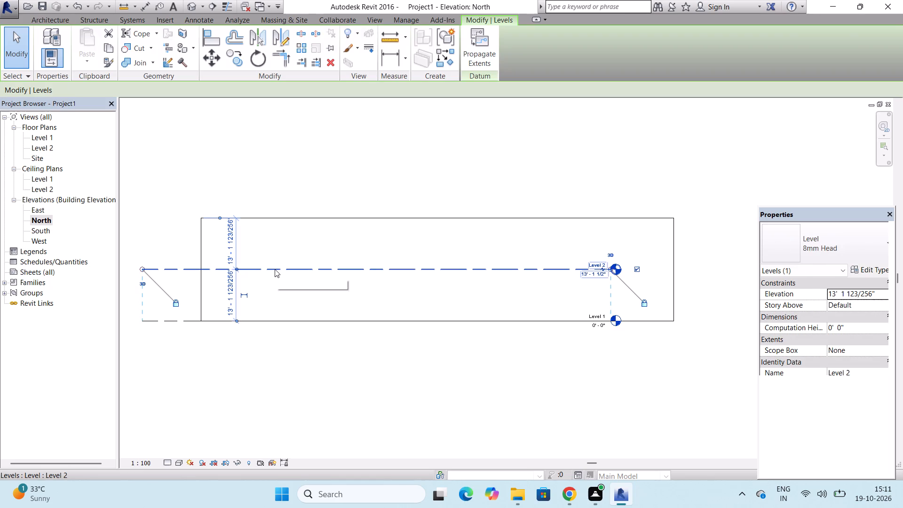
key(Delete)
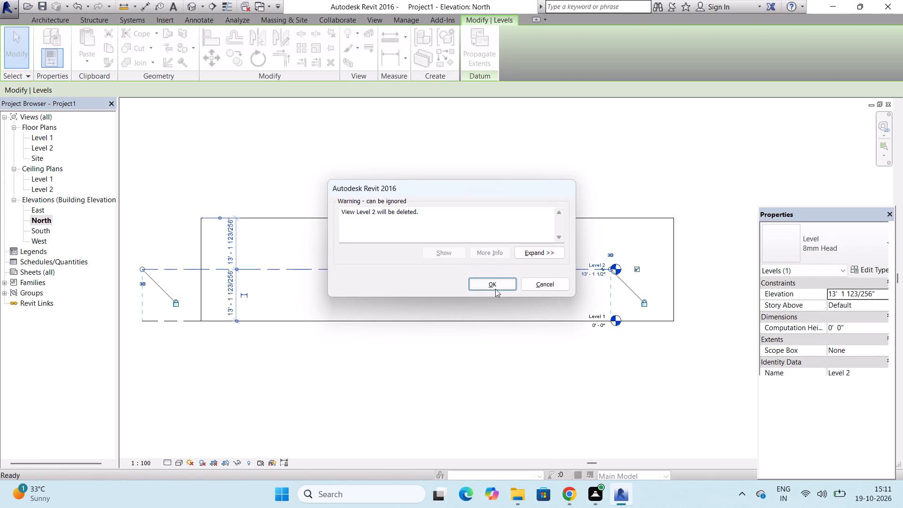
click(500, 289)
Move the east and north walls together about 12' east in the North elevation.
scroll(596, 316, up, 2)
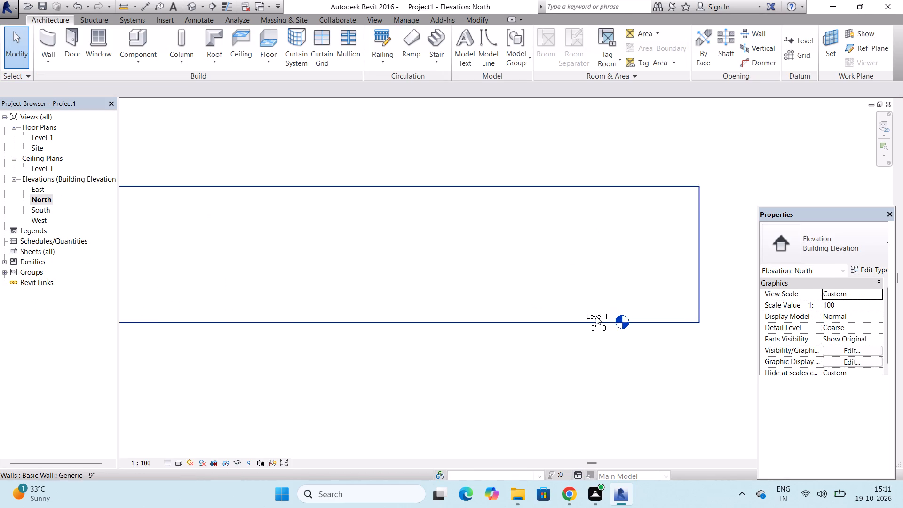
scroll(597, 312, down, 4)
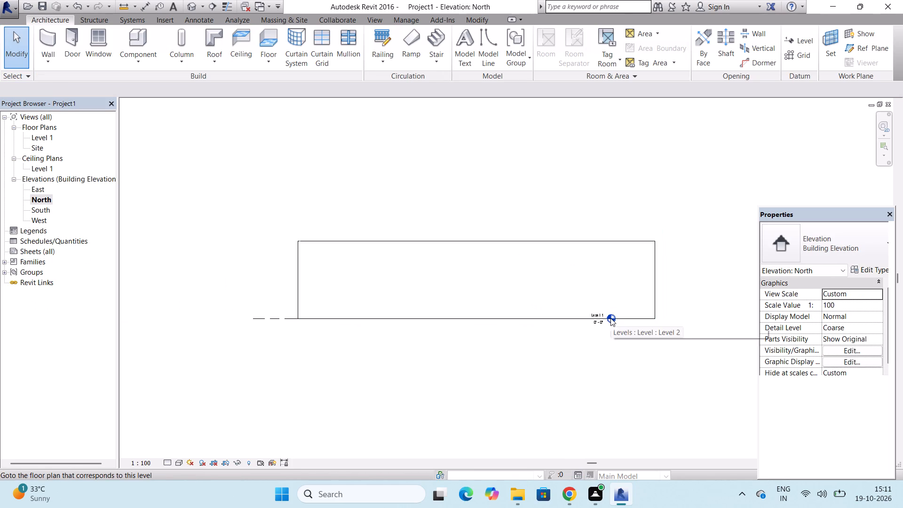
click(294, 282)
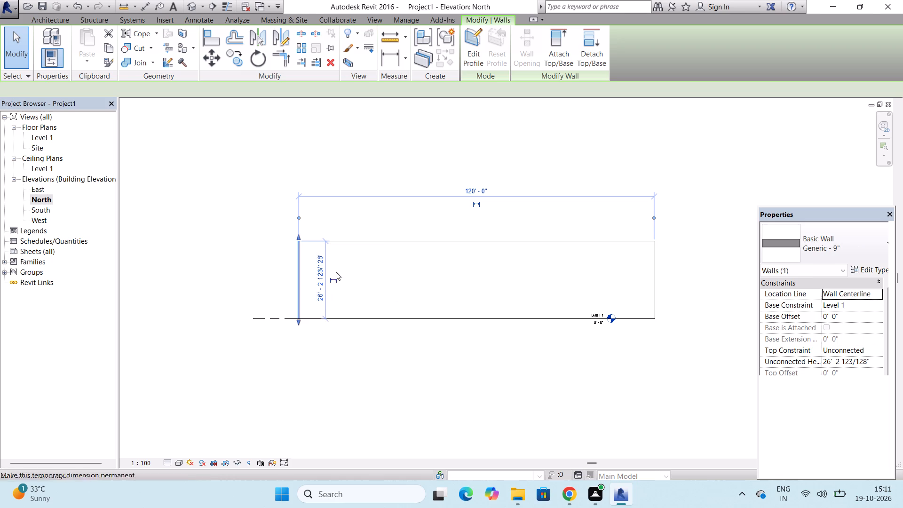
ctrl+click(386, 240)
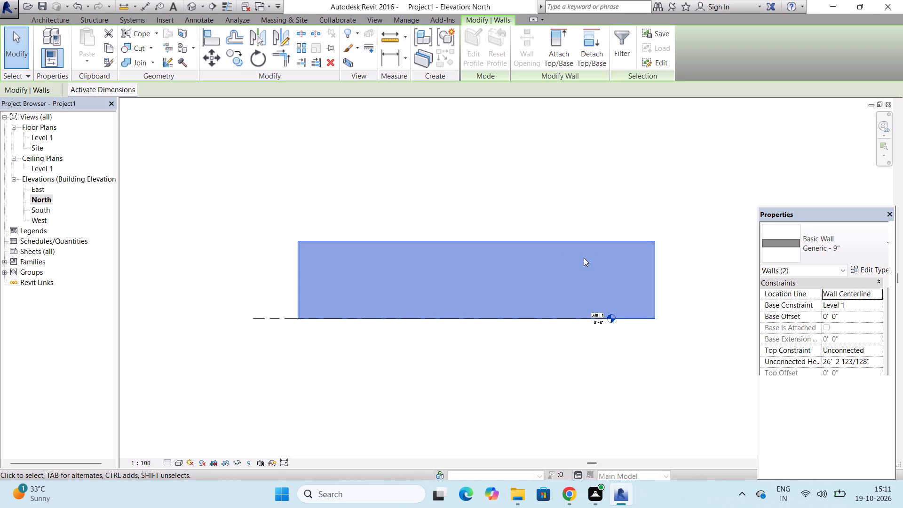
click(214, 57)
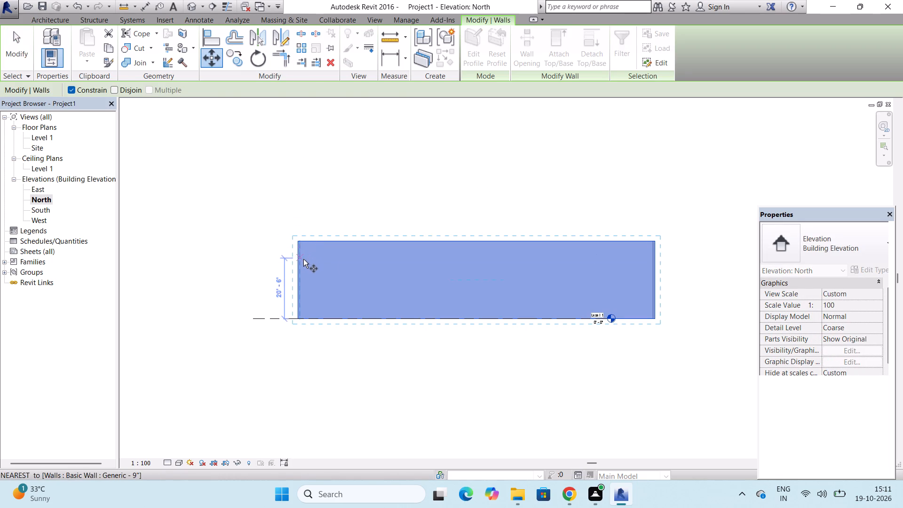
drag(298, 279, 274, 284)
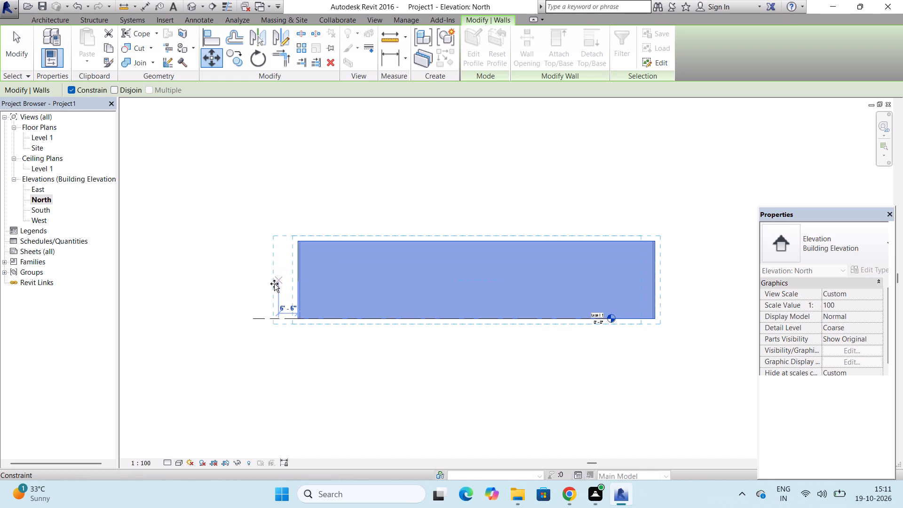
drag(274, 284, 264, 285)
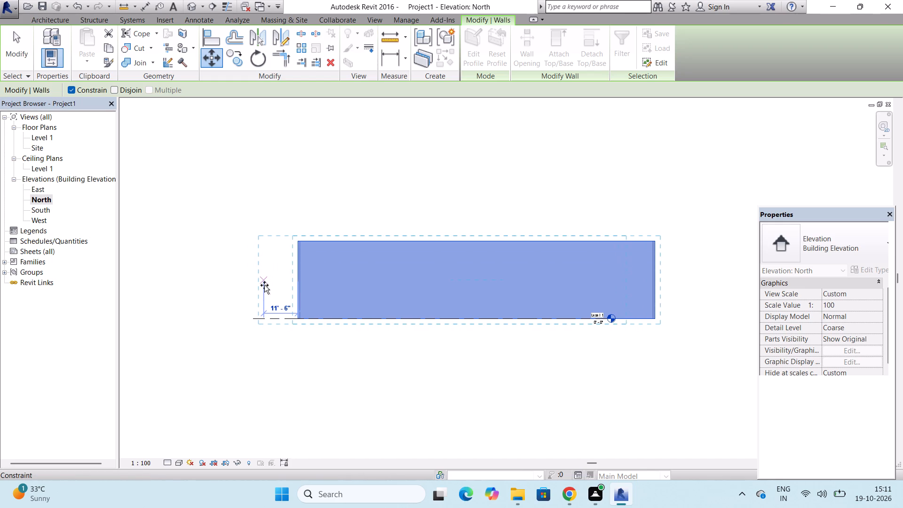
drag(264, 285, 261, 285)
click(261, 285)
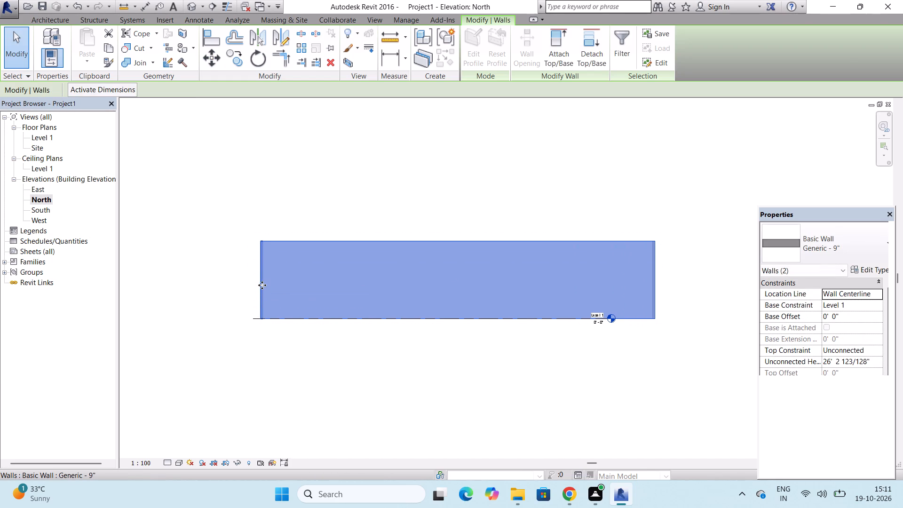
Shift the east wall farther east, widening the building to about 138'-4" between the east and west walls.
drag(262, 285, 236, 287)
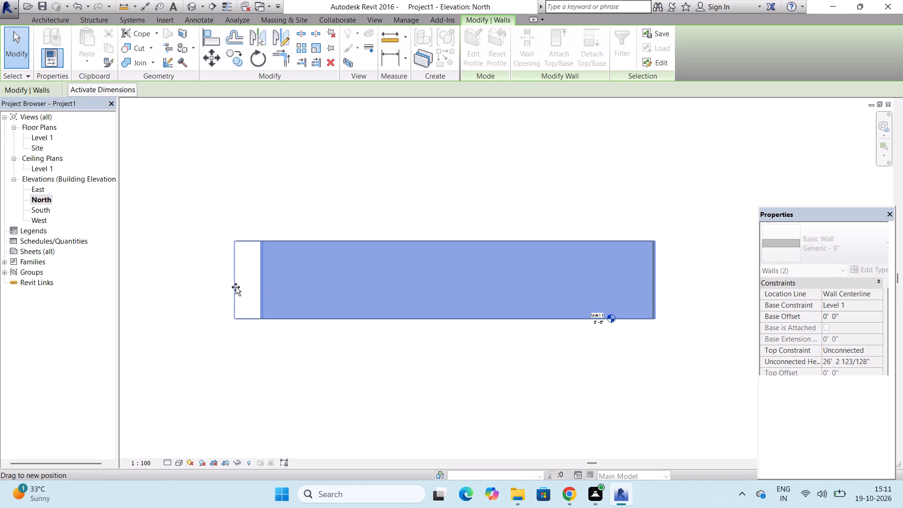
drag(236, 287, 245, 287)
click(245, 287)
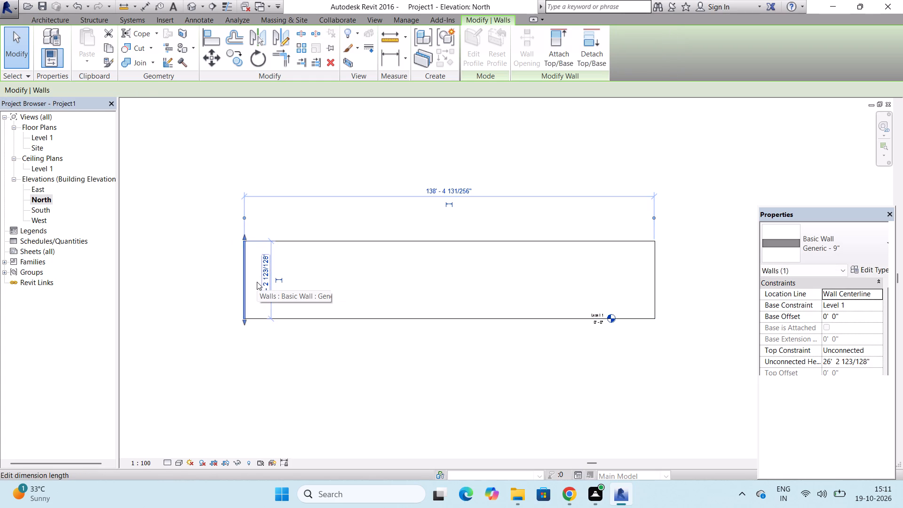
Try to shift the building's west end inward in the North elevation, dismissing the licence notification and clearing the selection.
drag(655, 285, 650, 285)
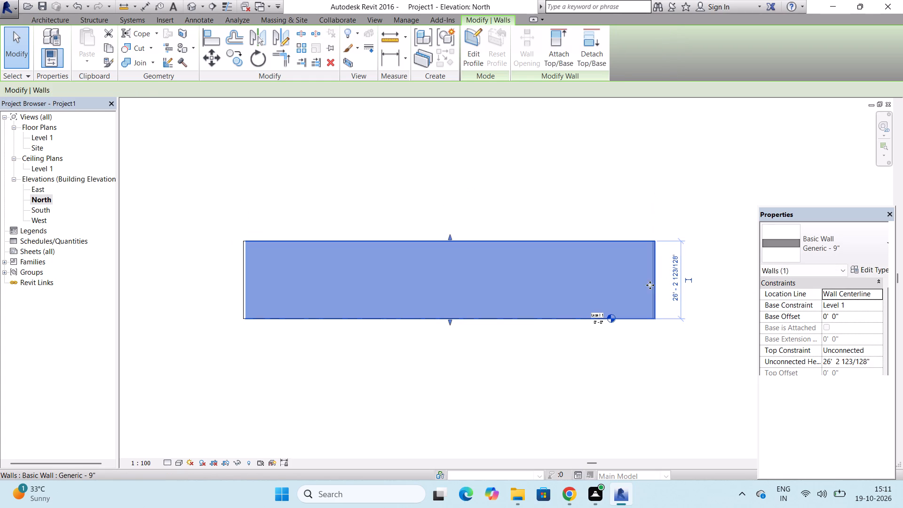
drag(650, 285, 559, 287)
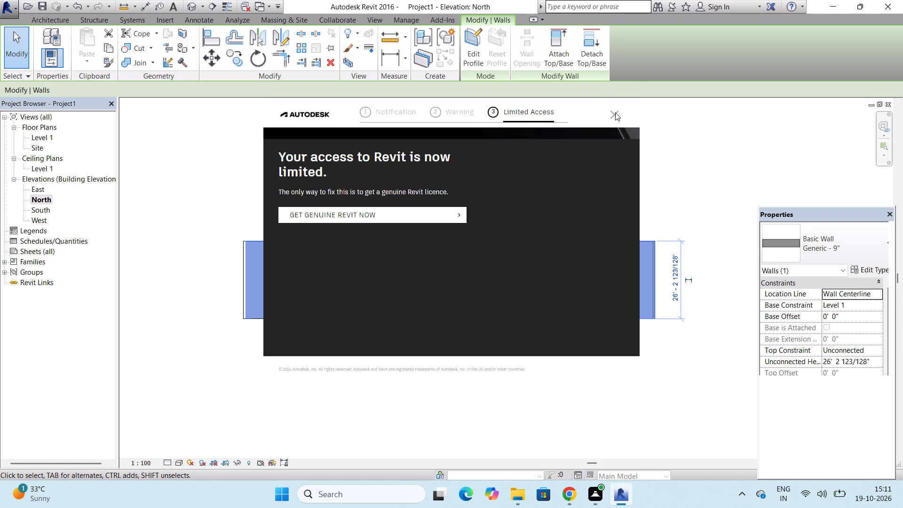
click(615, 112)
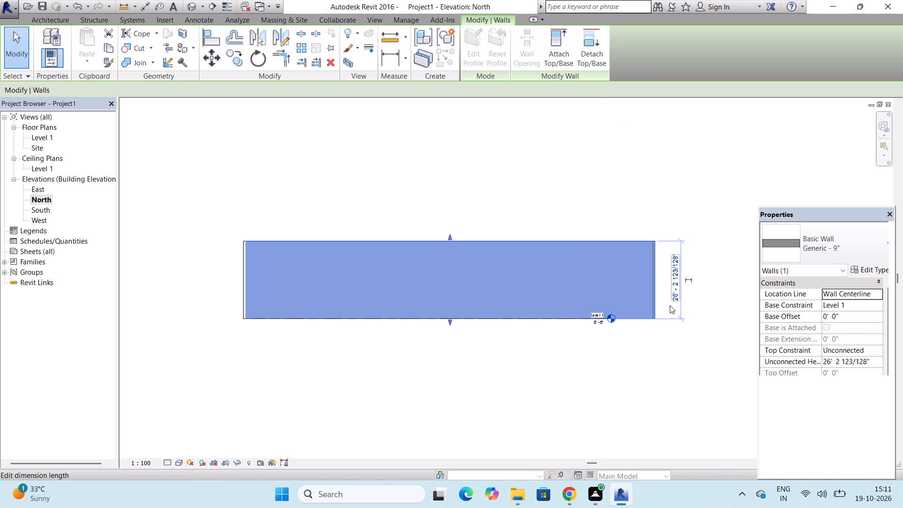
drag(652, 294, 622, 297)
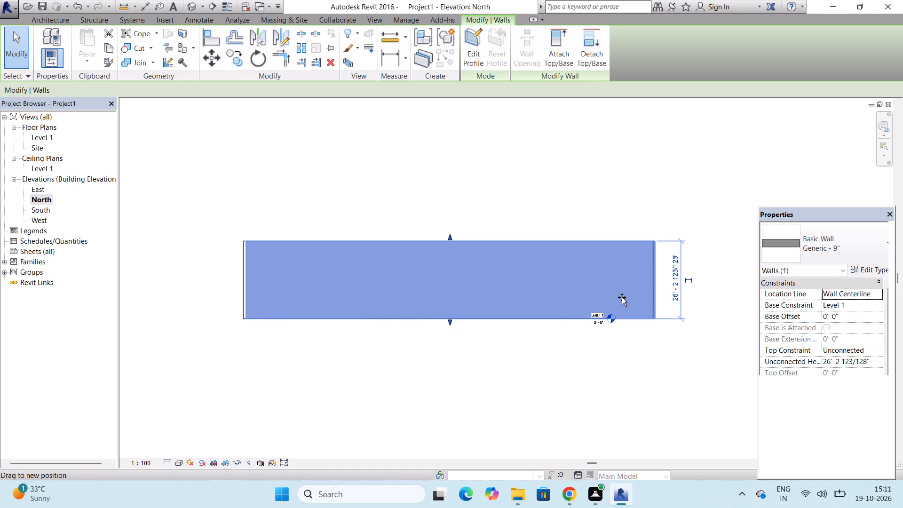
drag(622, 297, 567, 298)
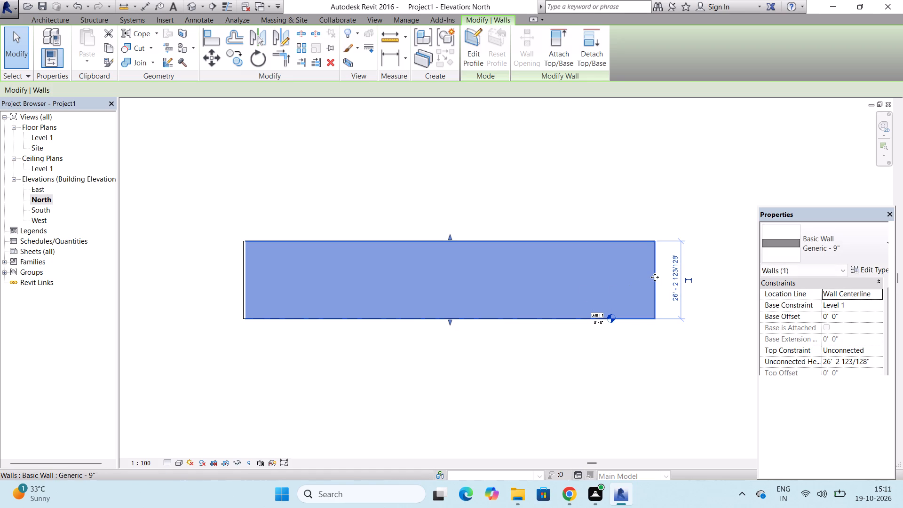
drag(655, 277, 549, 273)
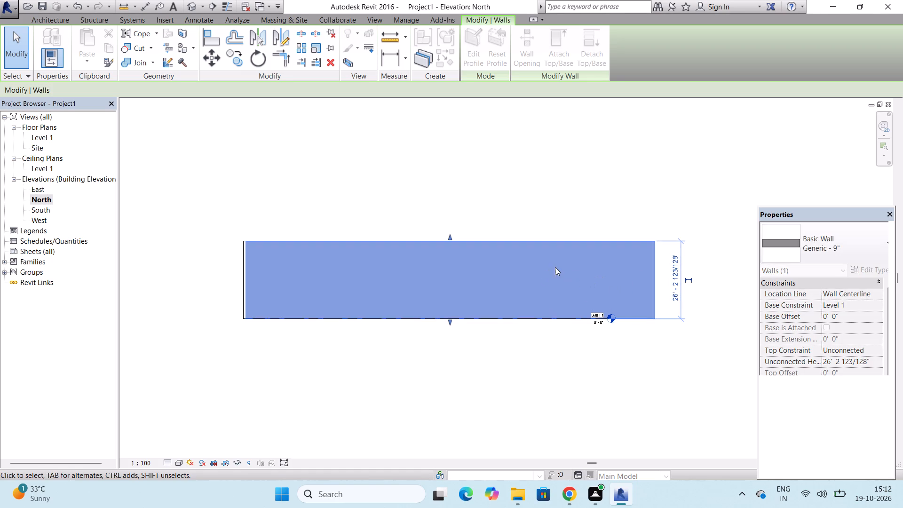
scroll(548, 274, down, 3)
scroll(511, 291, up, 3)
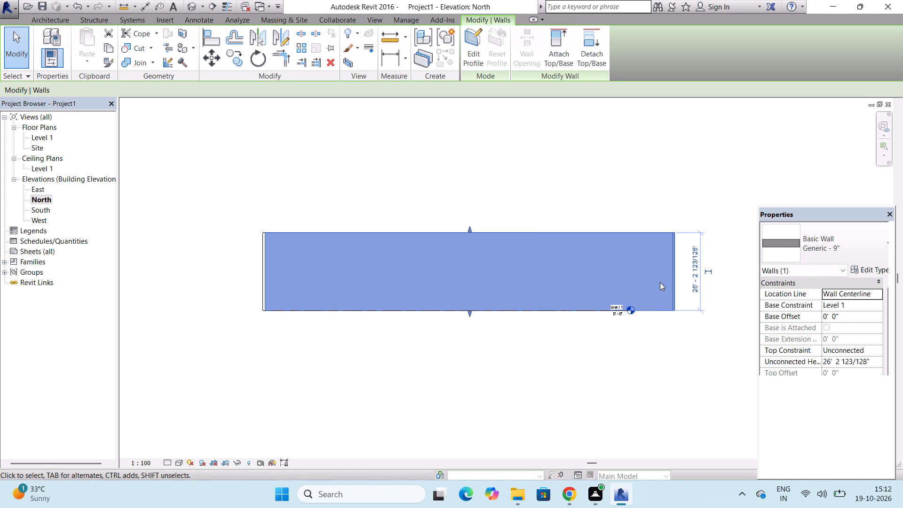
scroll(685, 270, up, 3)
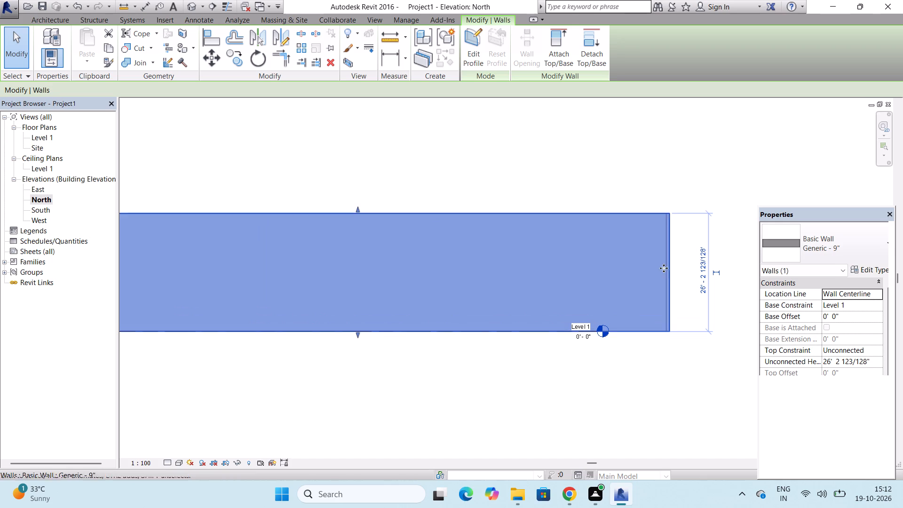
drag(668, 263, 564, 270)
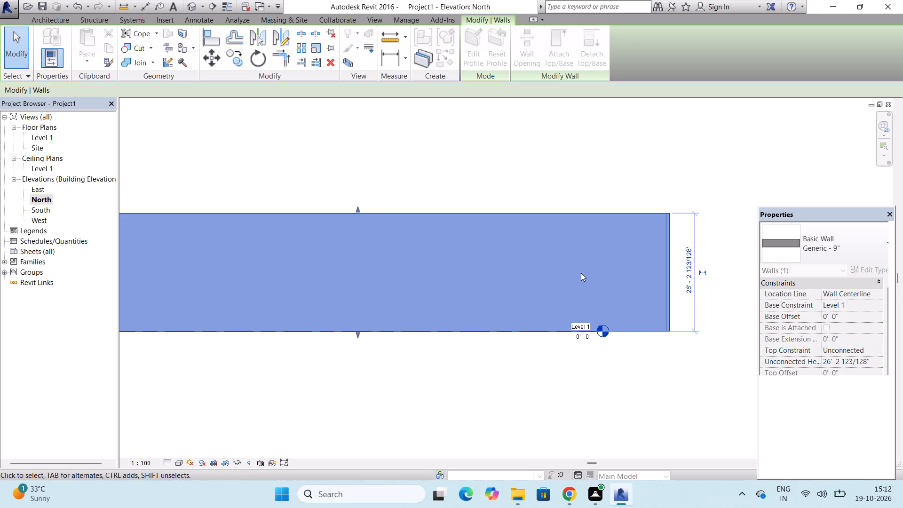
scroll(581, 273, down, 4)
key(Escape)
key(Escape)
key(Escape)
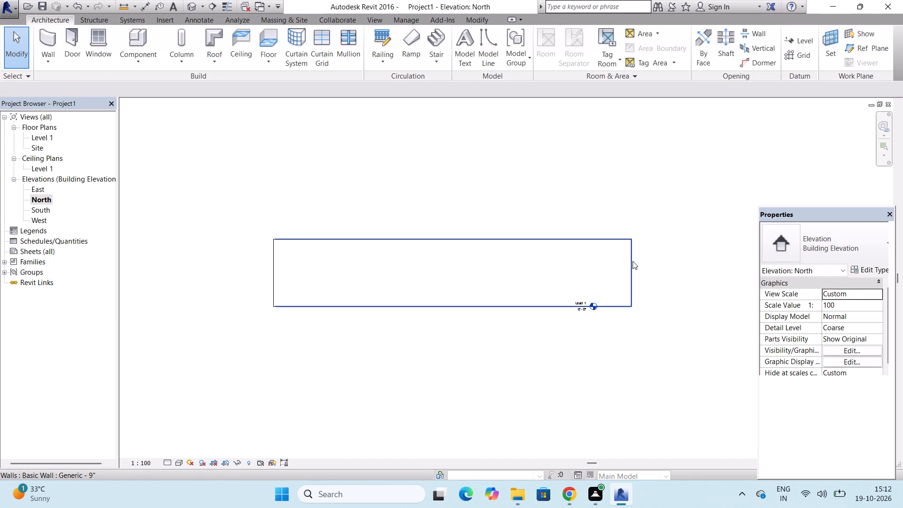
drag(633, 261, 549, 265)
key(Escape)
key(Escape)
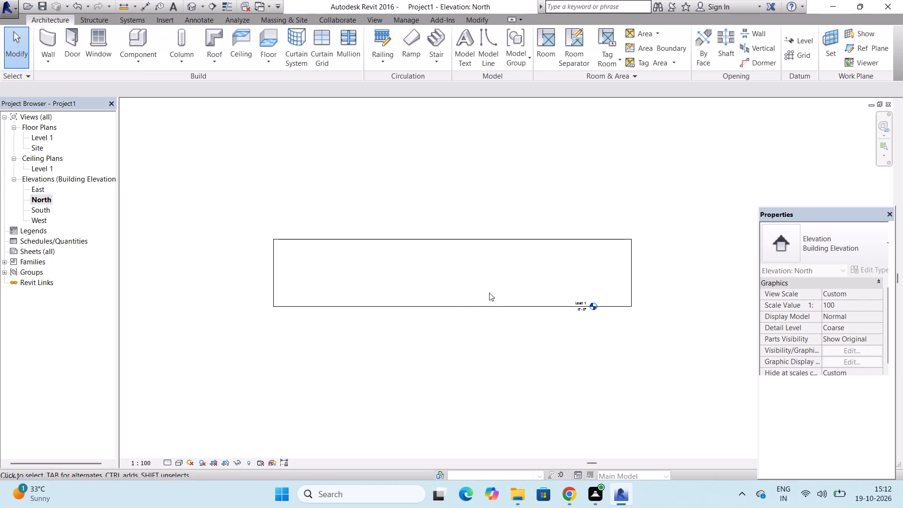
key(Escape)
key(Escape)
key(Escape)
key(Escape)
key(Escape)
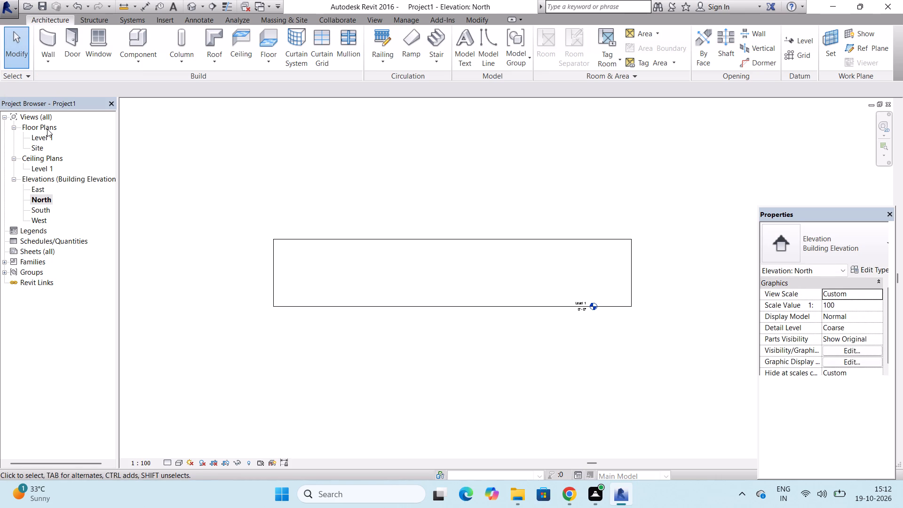
Return to the Level 1 floor plan.
double_click(46, 132)
double_click(46, 132)
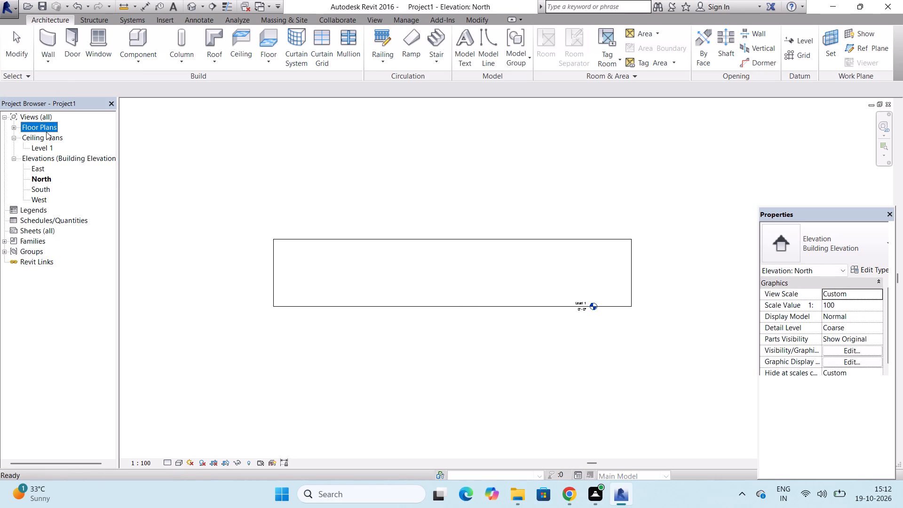
click(45, 139)
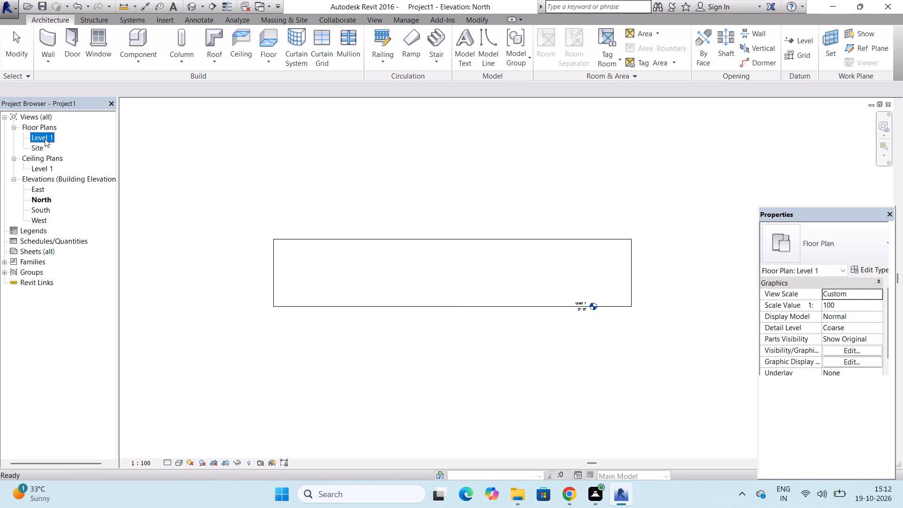
click(45, 139)
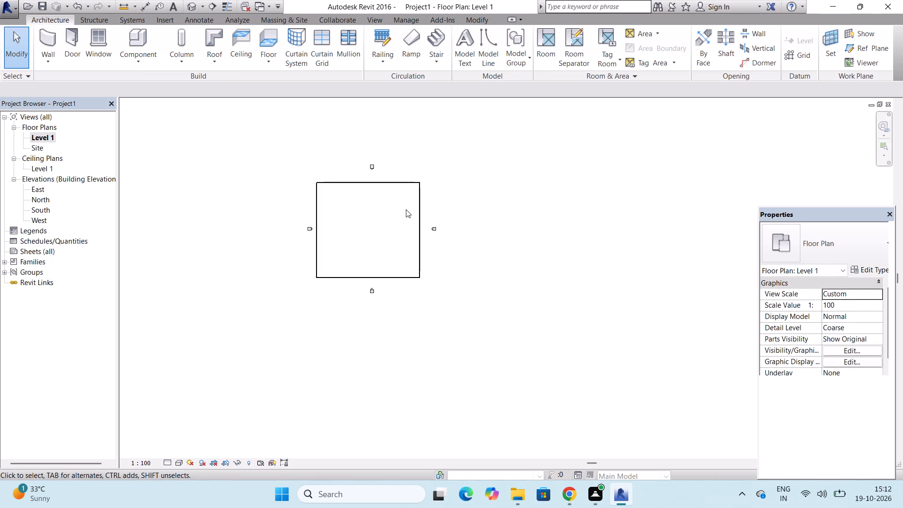
Move the east wall westward in the Level 1 floor plan to narrow the building, and clear the selection.
drag(419, 210, 401, 212)
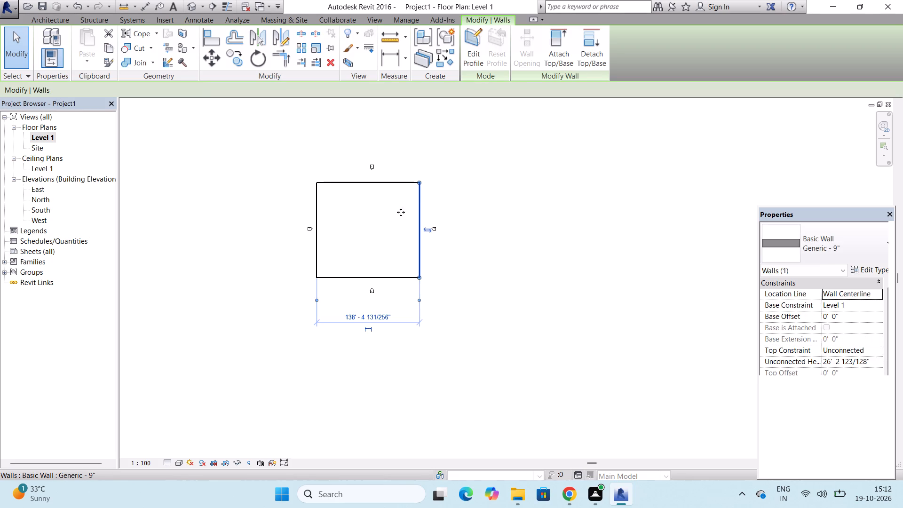
drag(401, 212, 389, 212)
key(Escape)
key(Escape)
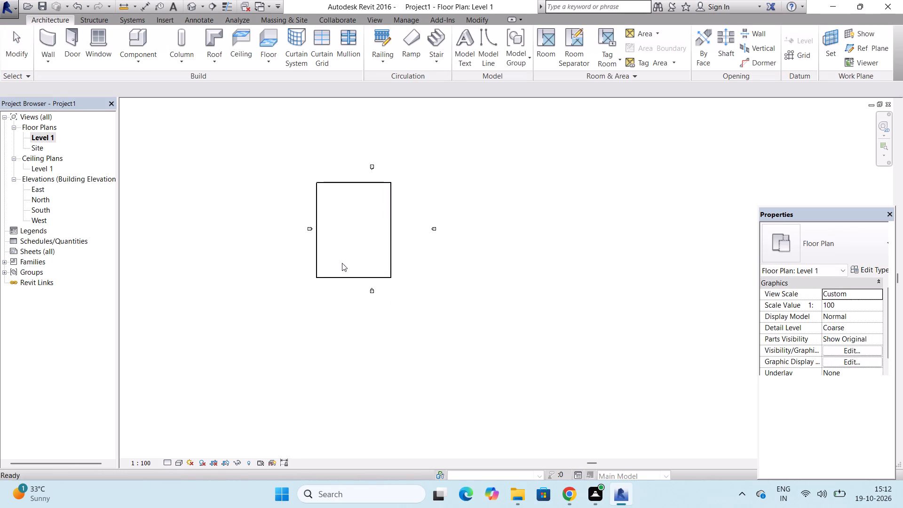
key(Escape)
key(Escape)
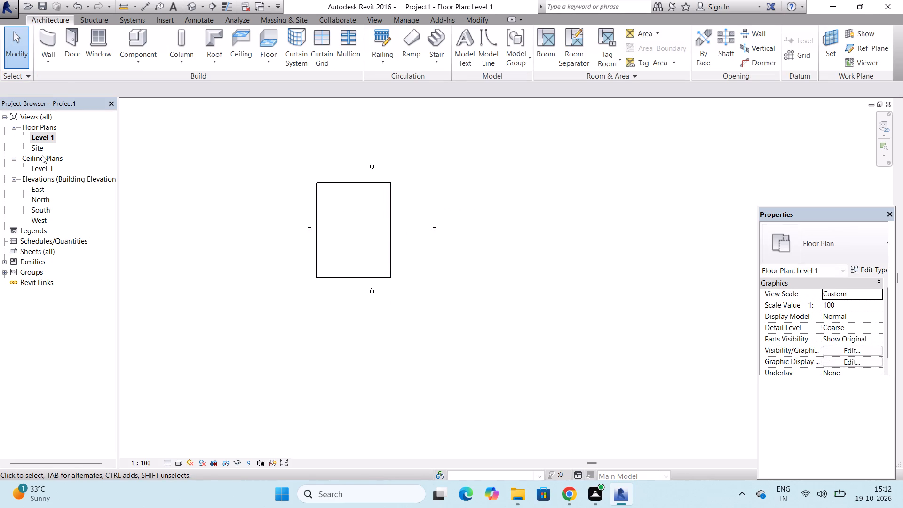
Open the North elevation and add an elbow to the Level 1 line beside its level head.
double_click(43, 200)
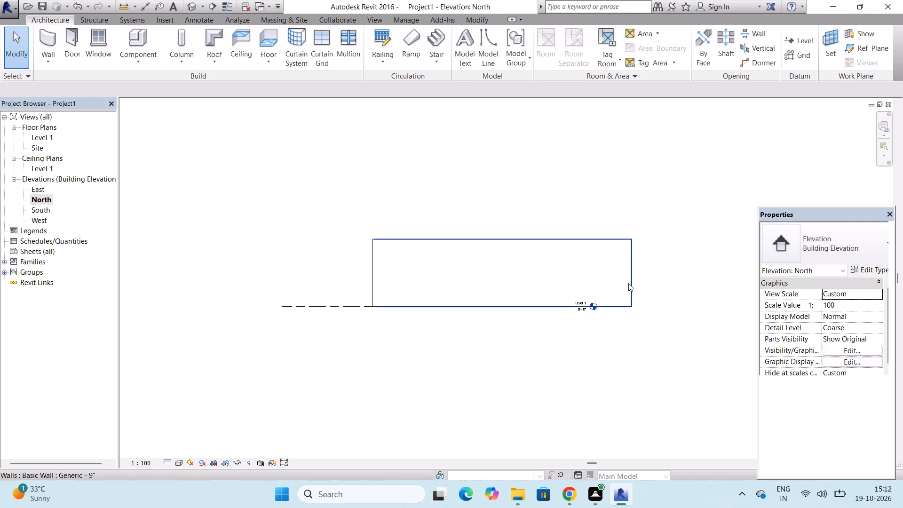
click(339, 309)
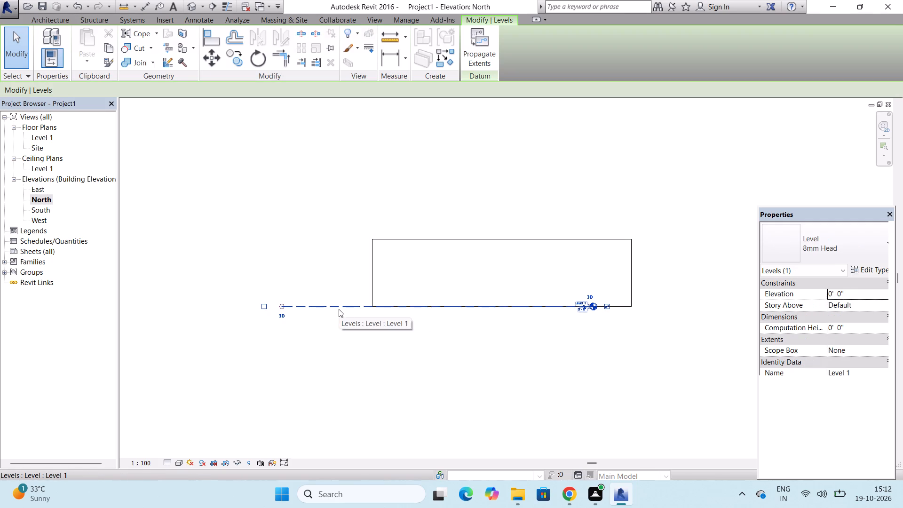
double_click(339, 309)
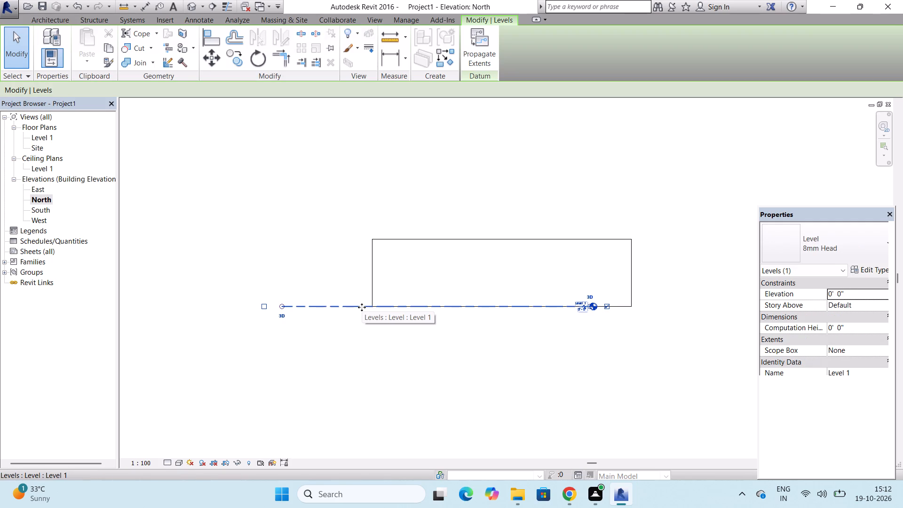
scroll(595, 296, up, 11)
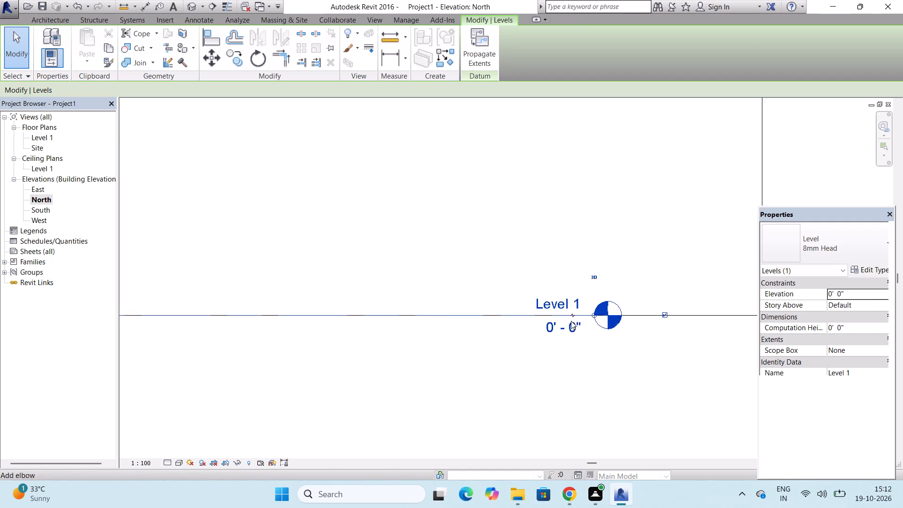
scroll(571, 321, up, 3)
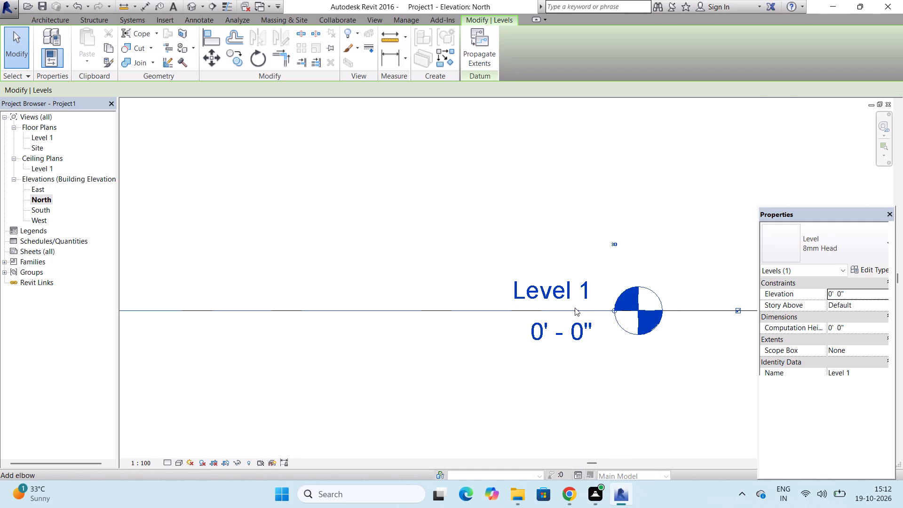
click(575, 308)
Rename Level 1 as GROUND and rename the corresponding views to match.
double_click(574, 325)
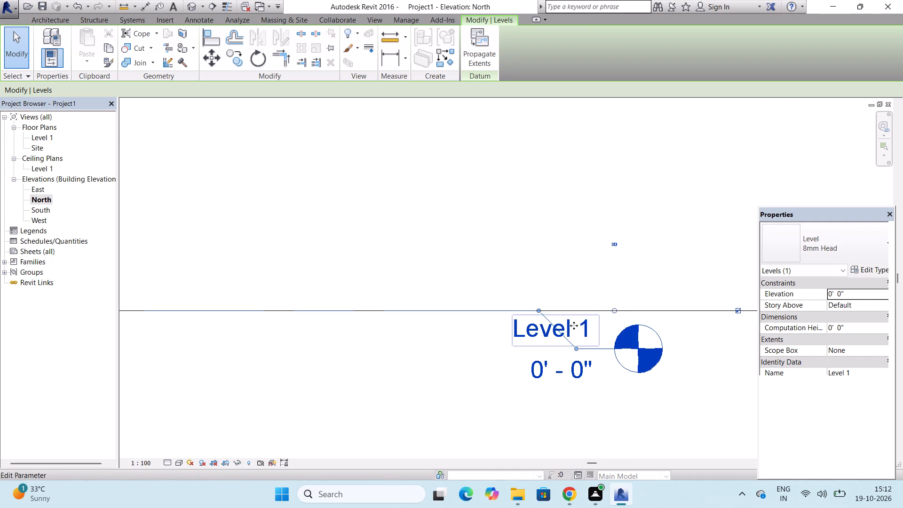
click(574, 325)
click(580, 335)
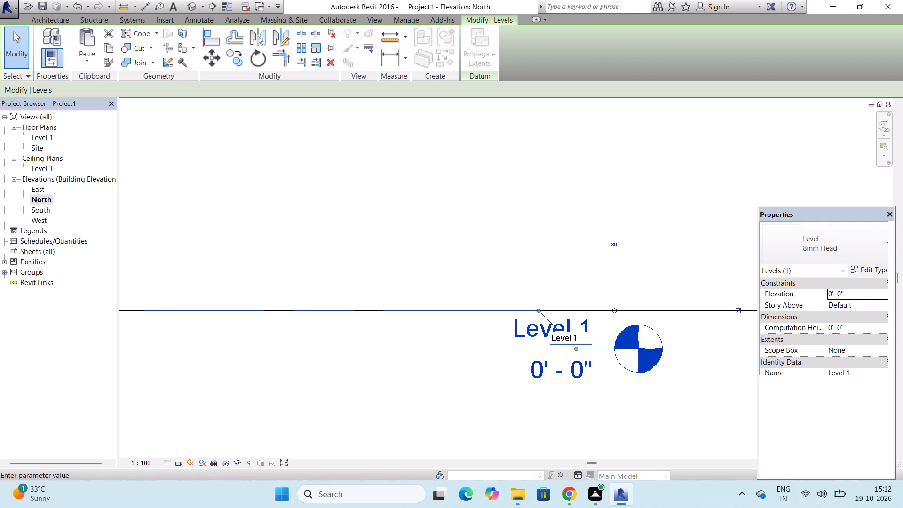
key(BackSpace)
key(BackSpace)
key(BackSpace)
key(BackSpace)
key(BackSpace)
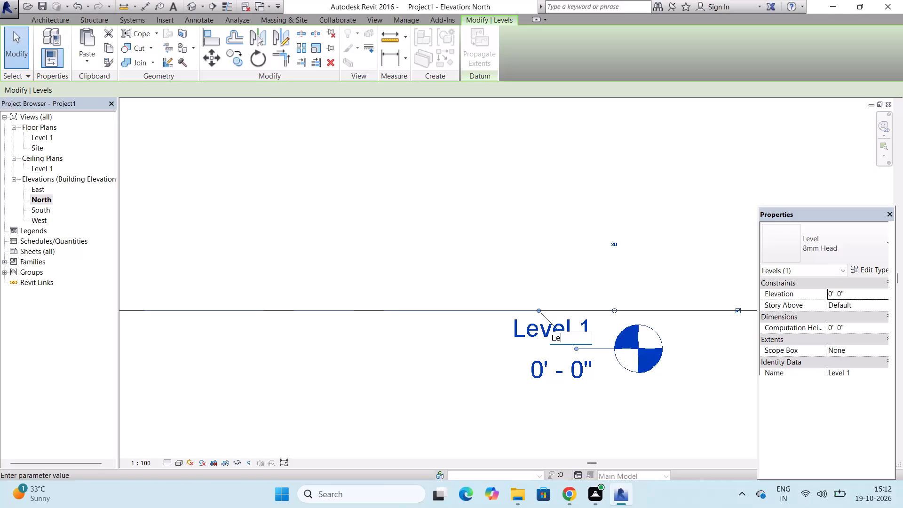
key(BackSpace)
key(BackSpace)
key(BackSpace)
key(BackSpace)
key(g)
key(r)
key(o)
key(u)
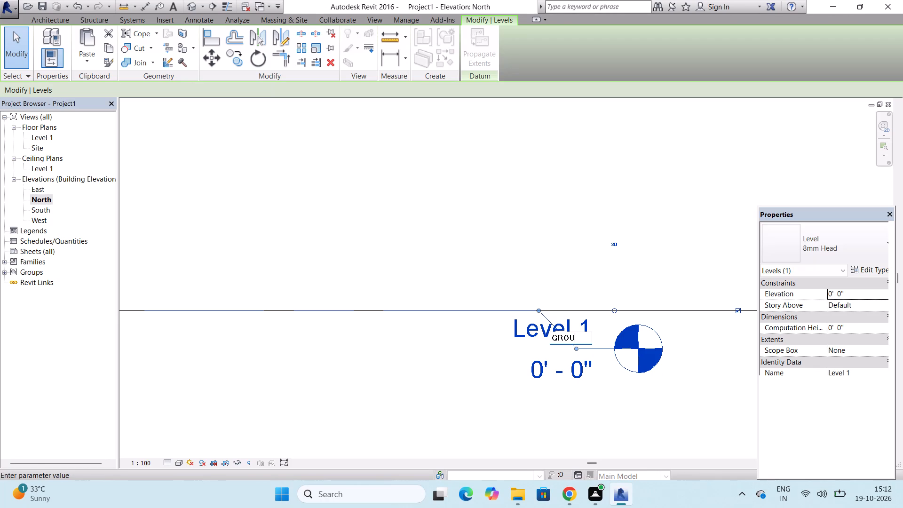
key(n)
key(d)
click(523, 238)
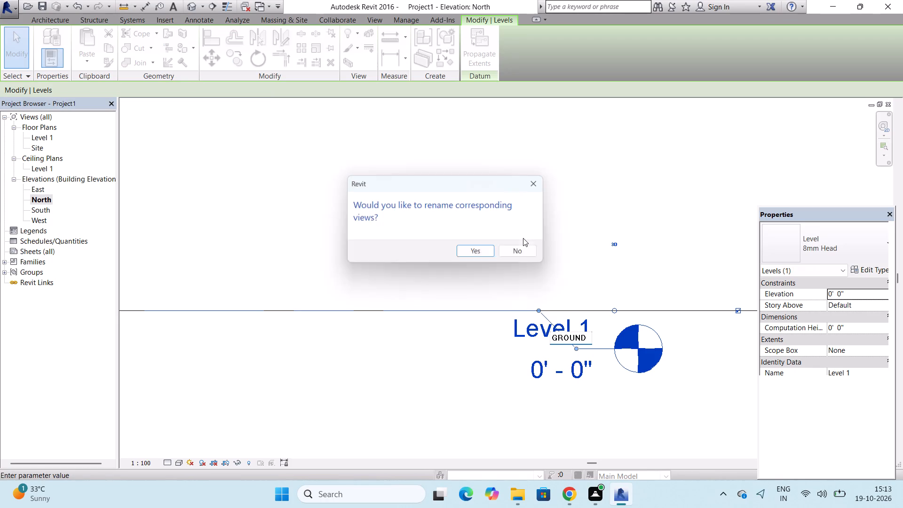
click(484, 248)
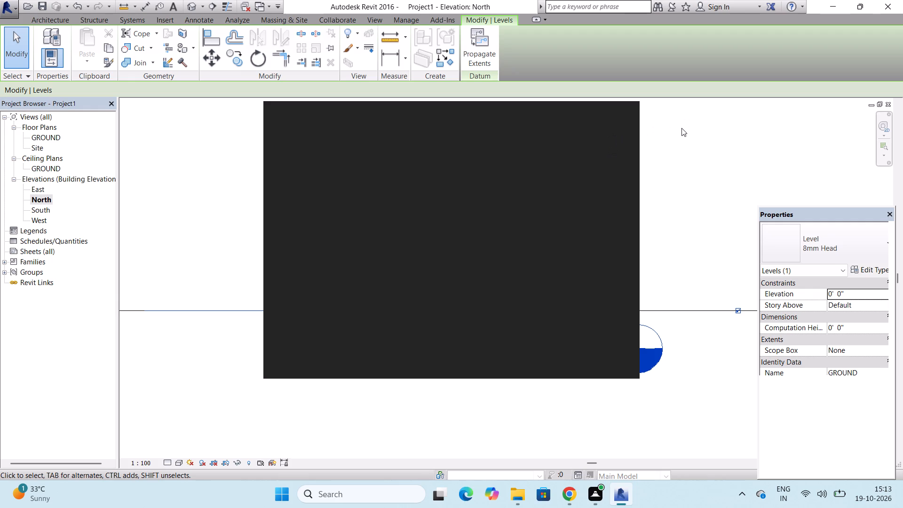
Dismiss the Autodesk licence notification.
click(630, 126)
right_click(694, 150)
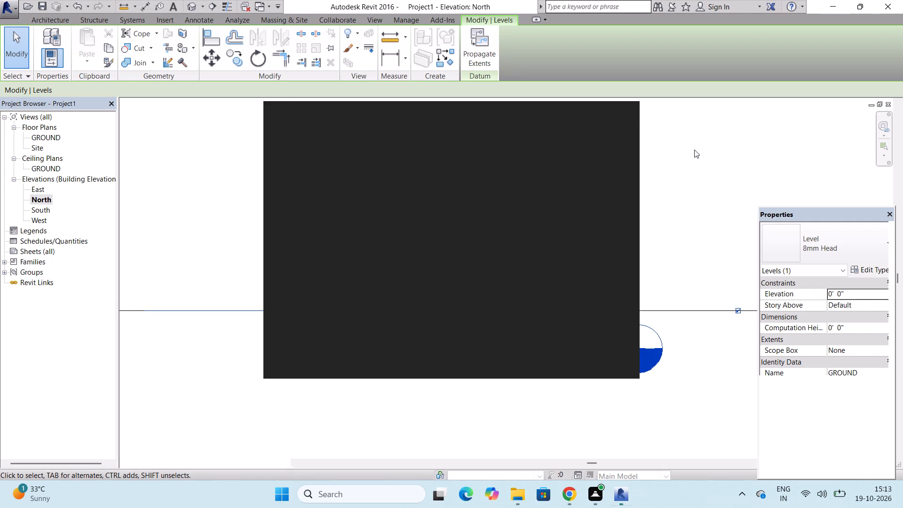
right_click(694, 150)
key(Escape)
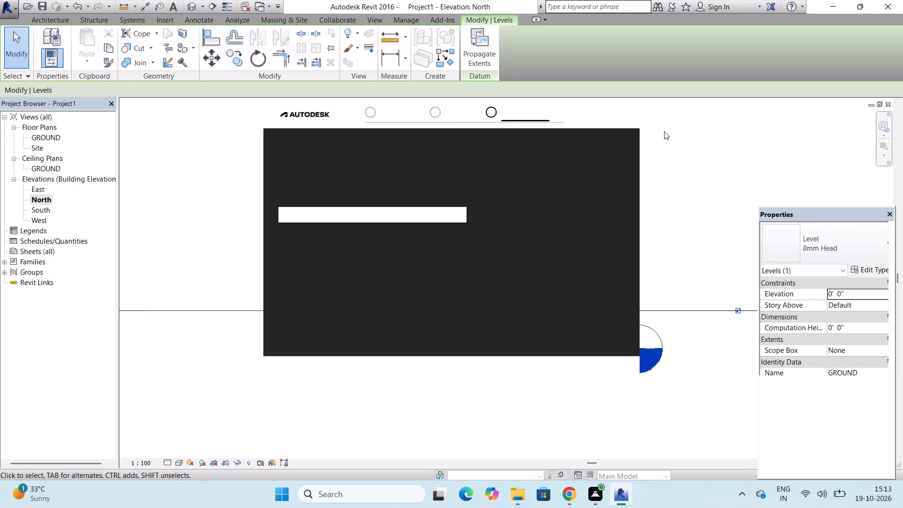
click(610, 115)
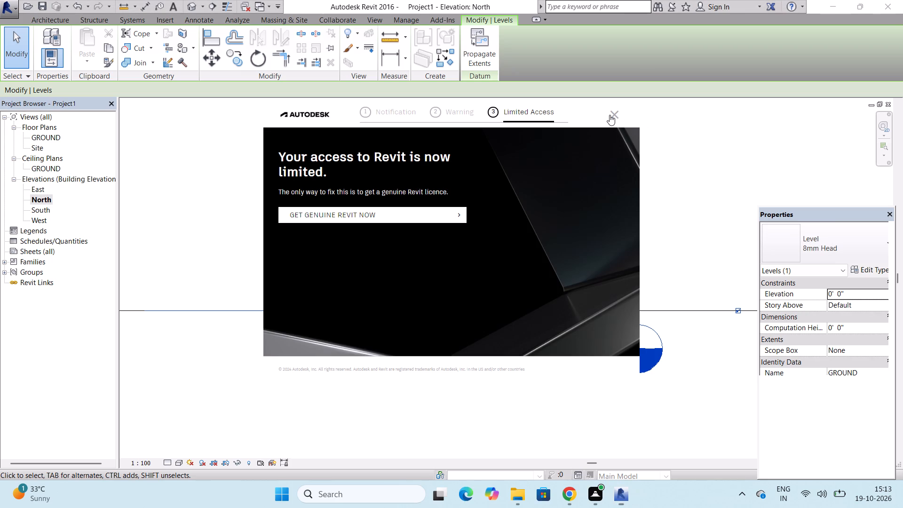
Add a level 10' 0" above GROUND by picking the GROUND line with a 10' 0" offset.
scroll(565, 280, down, 5)
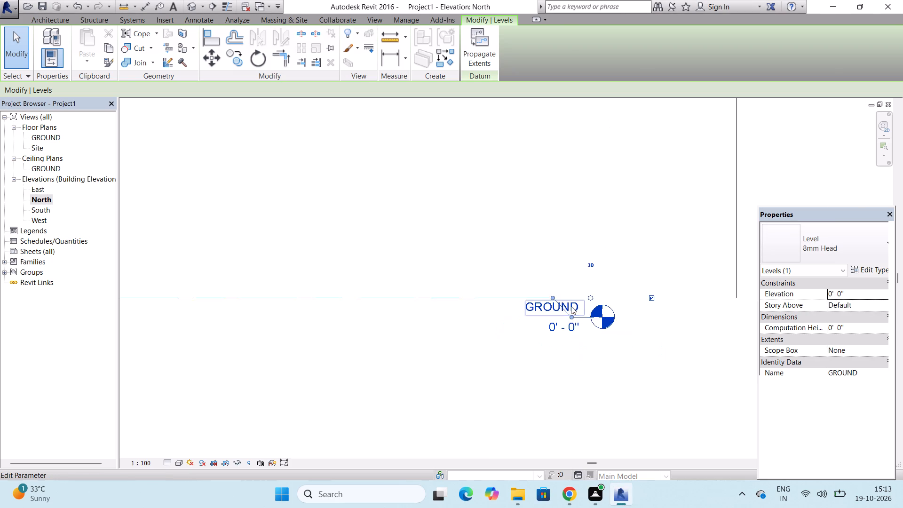
scroll(584, 318, down, 5)
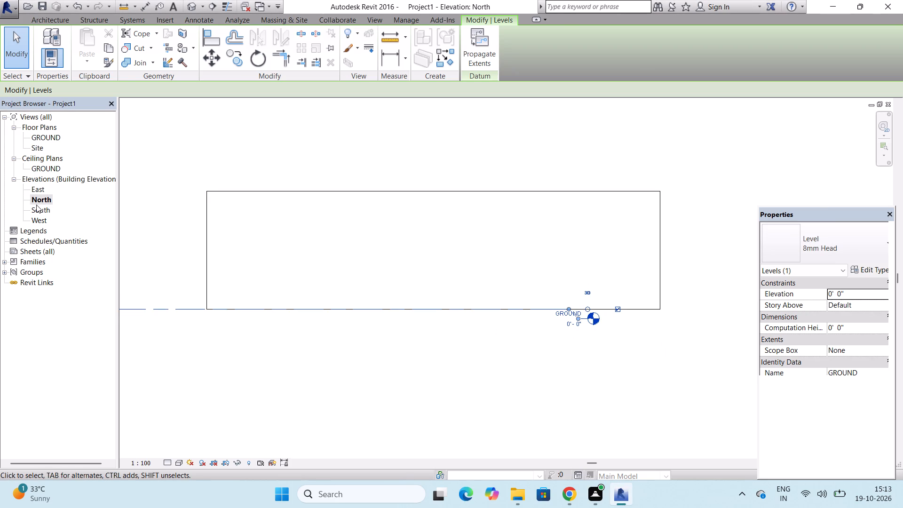
click(50, 24)
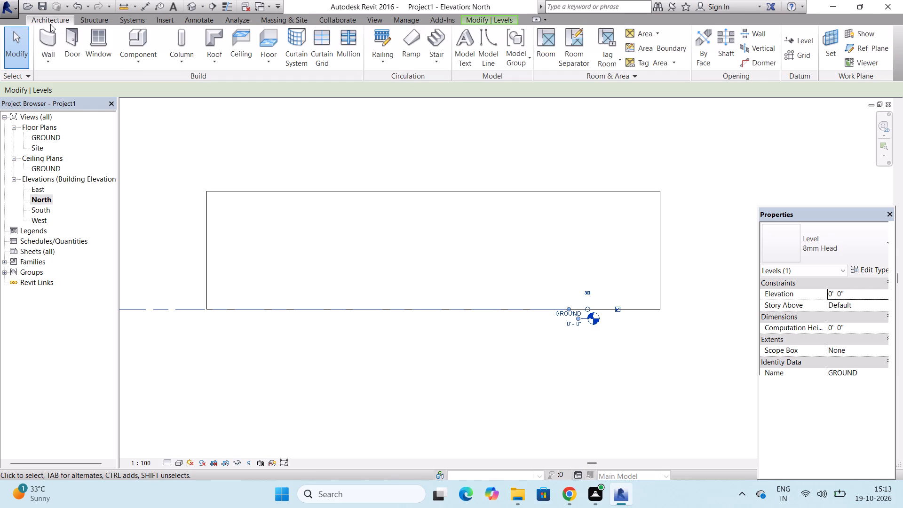
click(794, 39)
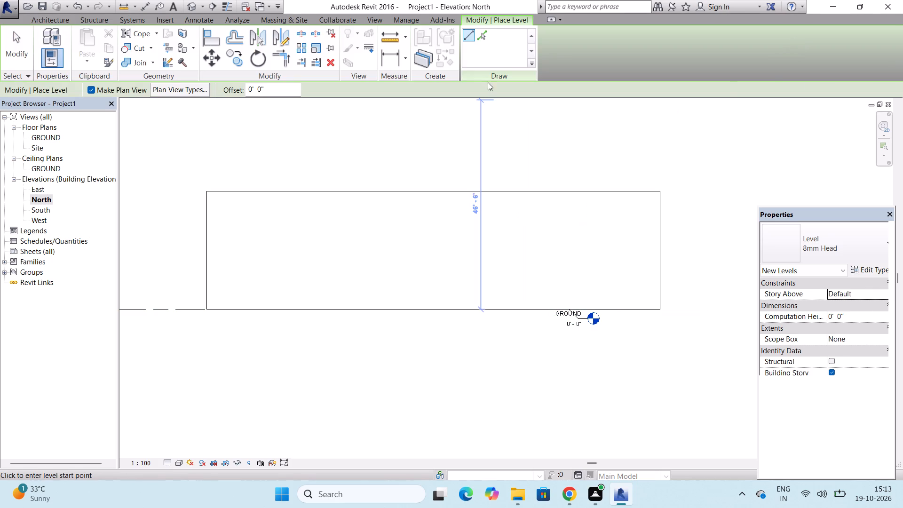
scroll(253, 86, up, 3)
click(251, 89)
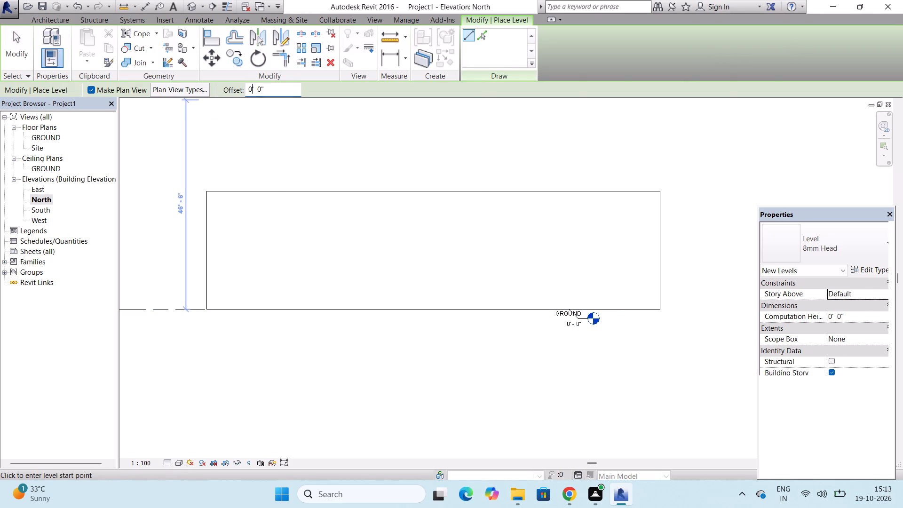
key(BackSpace)
key(BackSpace)
text(10)
key(Return)
click(486, 32)
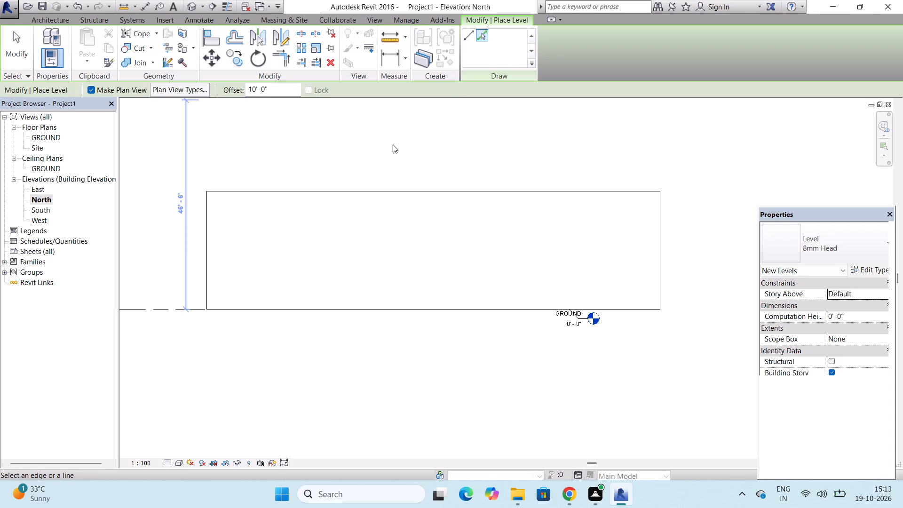
click(170, 307)
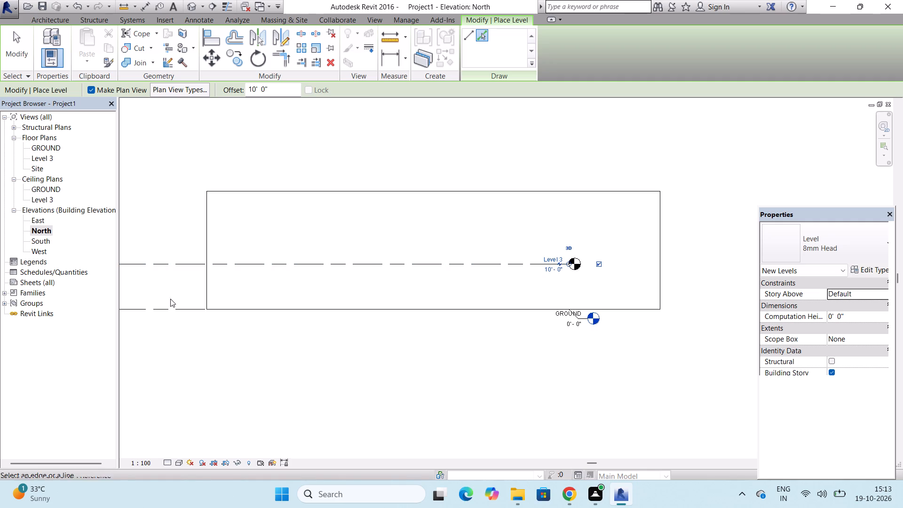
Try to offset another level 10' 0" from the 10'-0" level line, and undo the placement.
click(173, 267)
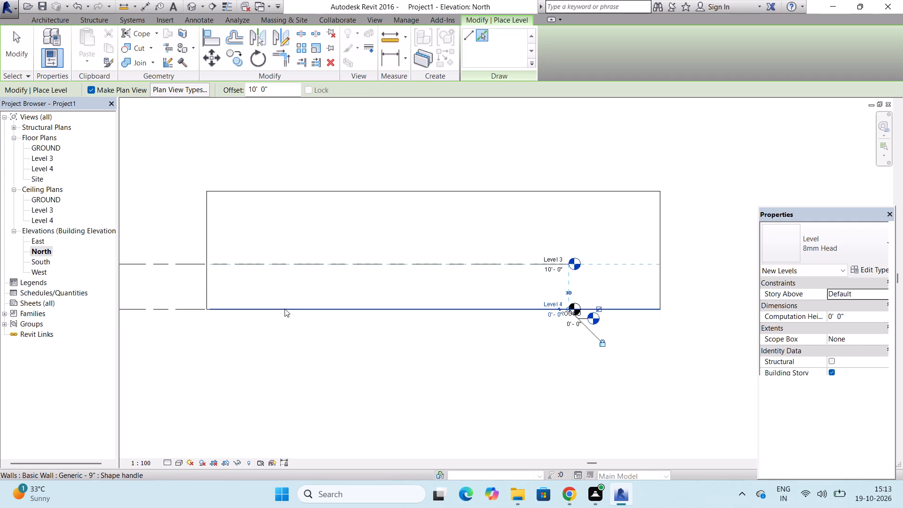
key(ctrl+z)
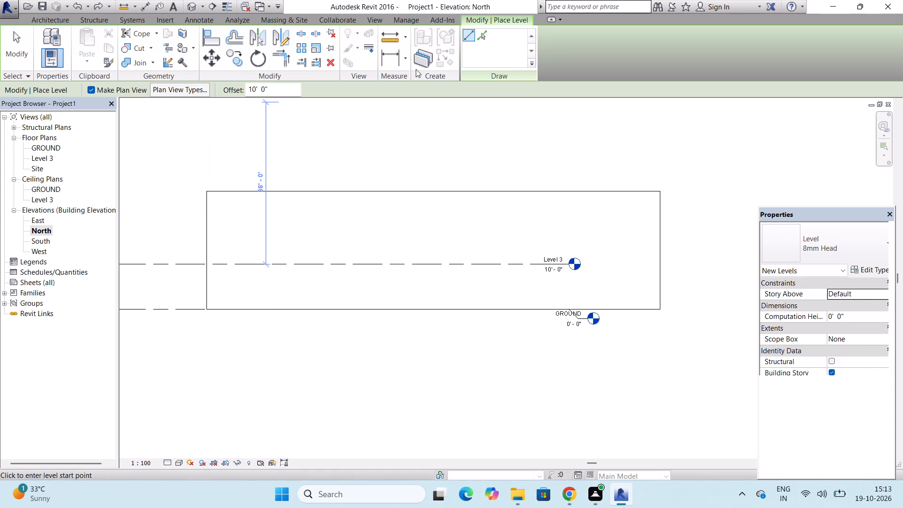
Add a level at 20'-0" by picking the 10'-0" level line with the 10' 0" offset upward.
click(481, 35)
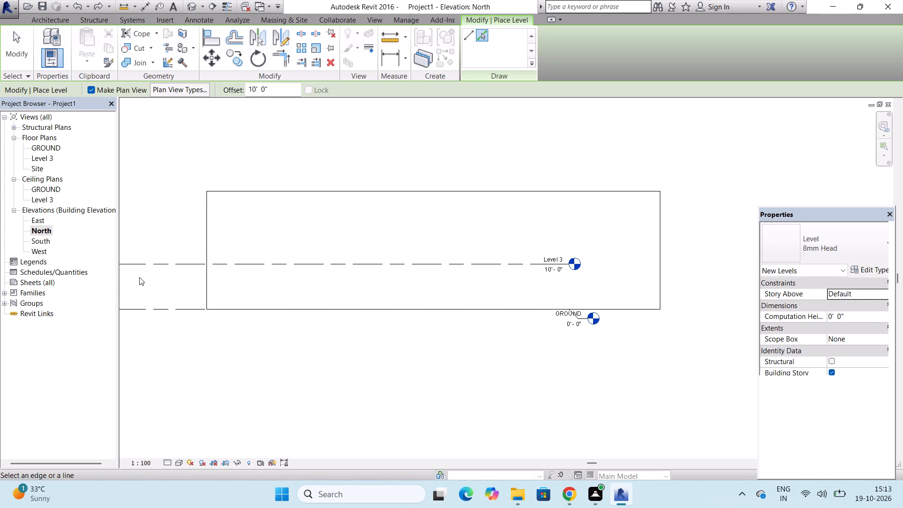
click(160, 263)
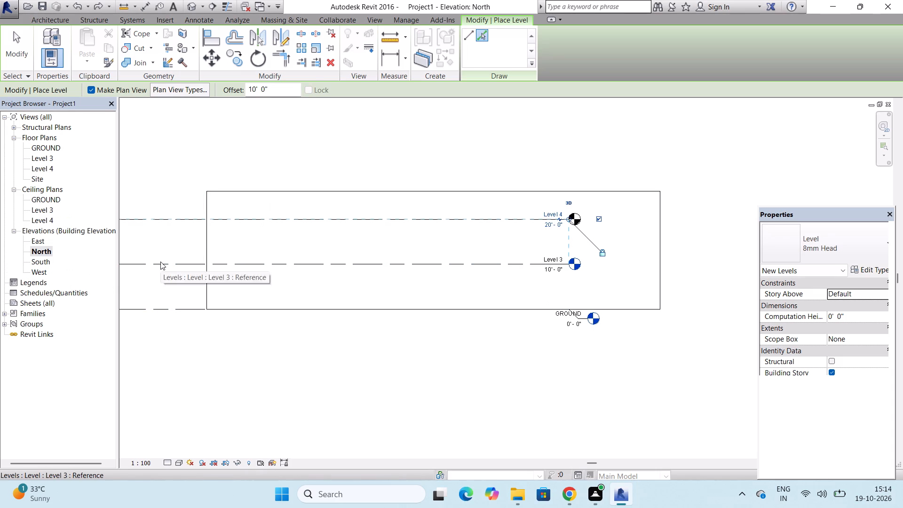
Add a level at 30'-0" by picking the 20'-0" level line with the 10' 0" offset upward, and finish placing levels.
click(174, 219)
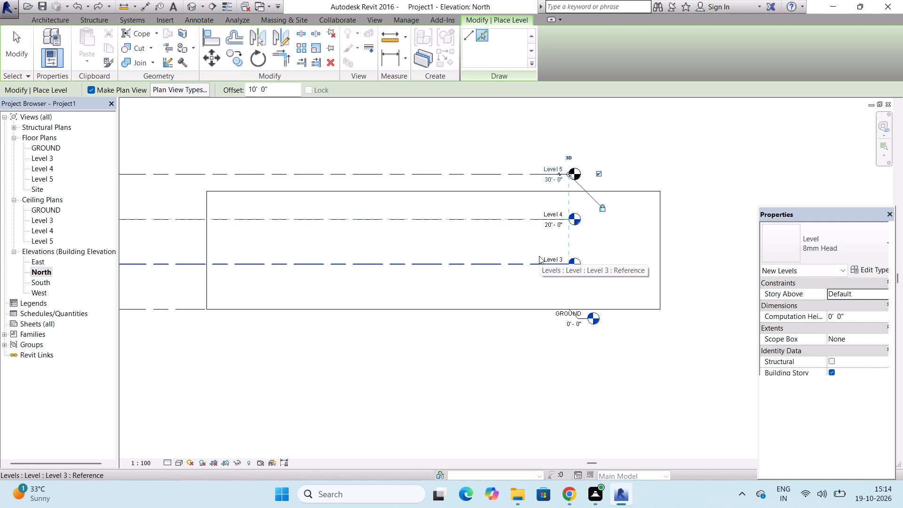
key(Escape)
key(Escape)
Rename the 10'-0" level as Level 1 and rename its corresponding views too.
scroll(559, 262, up, 7)
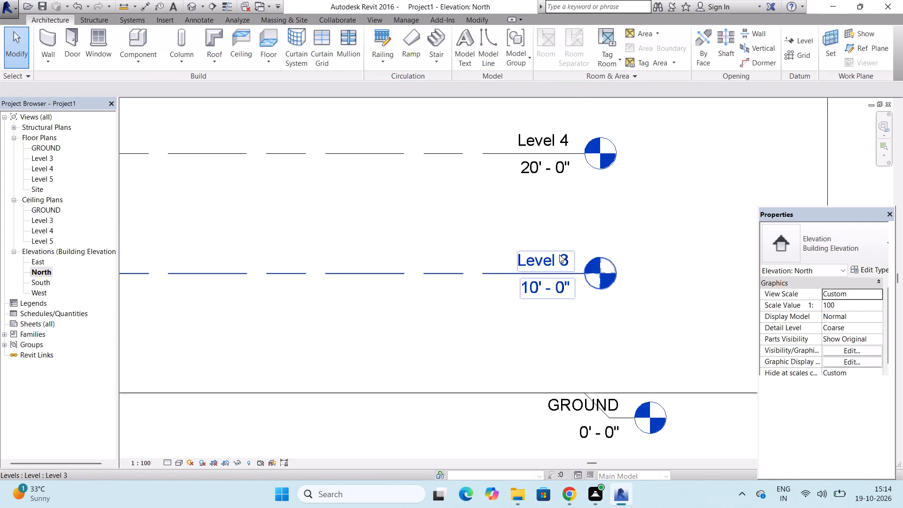
scroll(559, 254, up, 3)
double_click(572, 261)
click(572, 261)
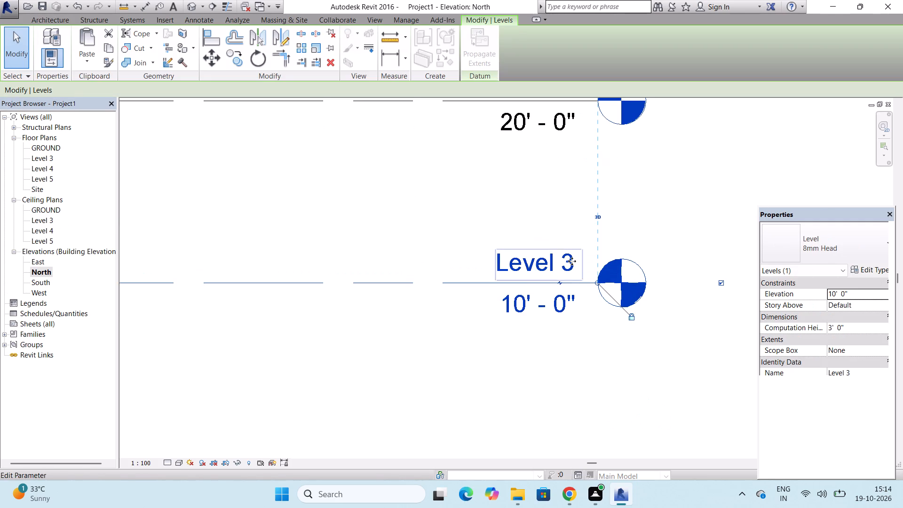
click(572, 261)
click(563, 273)
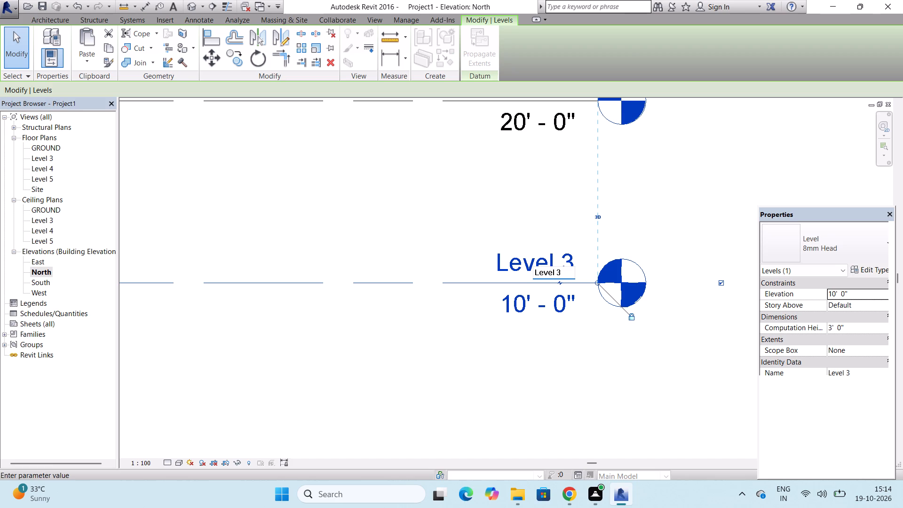
key(BackSpace)
key(1)
scroll(570, 322, down, 4)
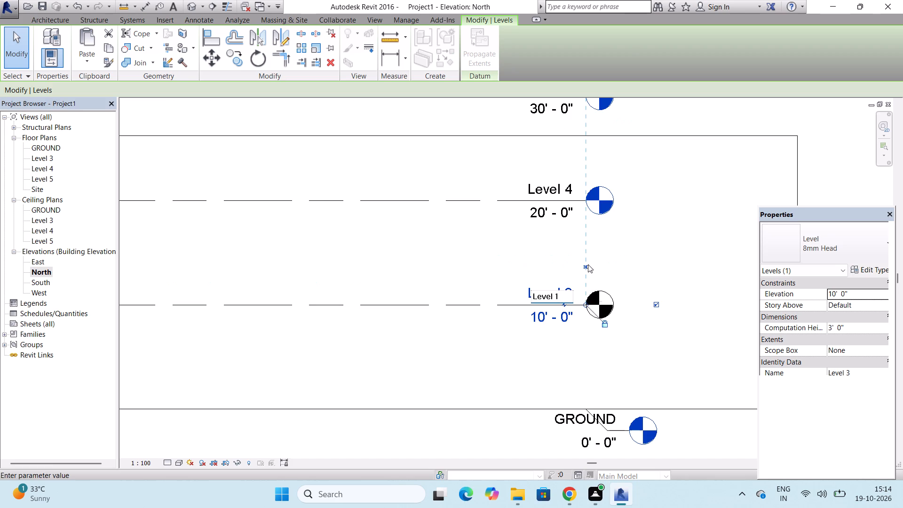
click(562, 258)
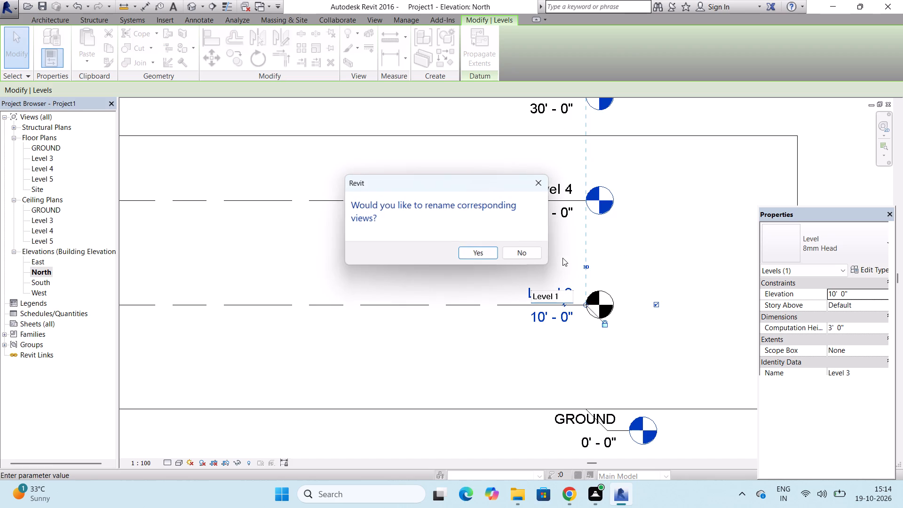
click(484, 250)
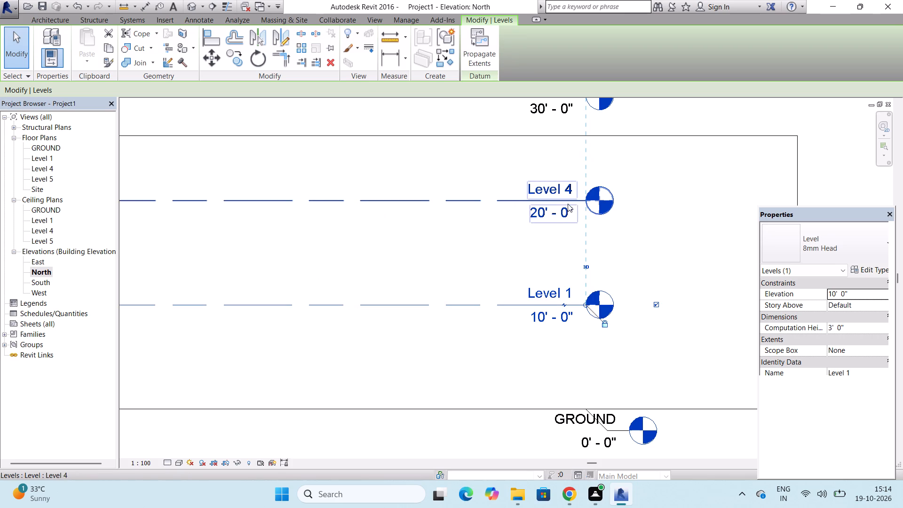
Rename the 20'-0" level as Level 2 and rename its corresponding views too.
scroll(568, 204, up, 2)
double_click(570, 180)
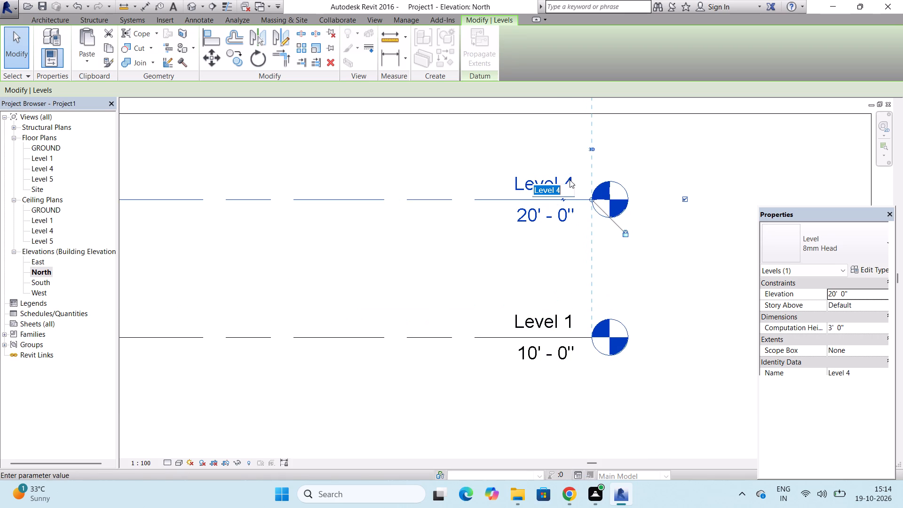
click(567, 190)
key(BackSpace)
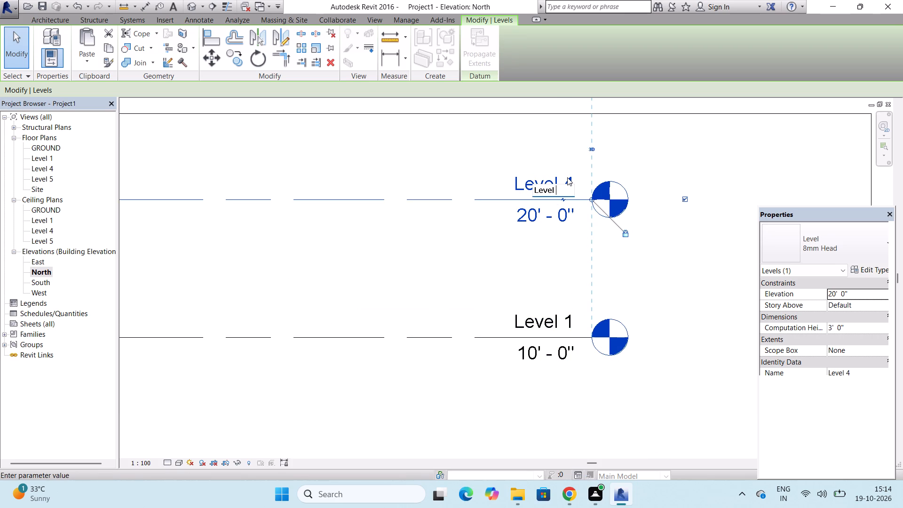
key(2)
click(430, 131)
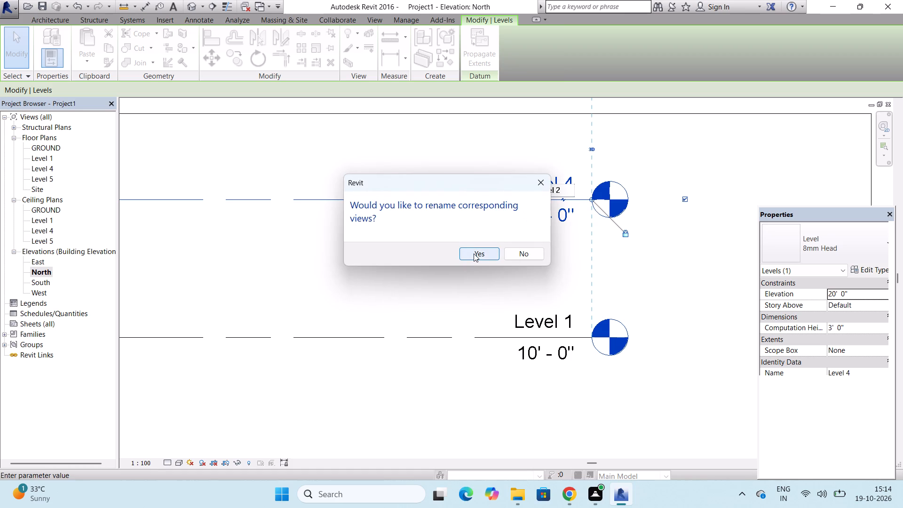
click(474, 254)
Rename the 30'-0" level as Level 3, dismissing the licence notification and declining to rename the corresponding views.
scroll(493, 285, down, 4)
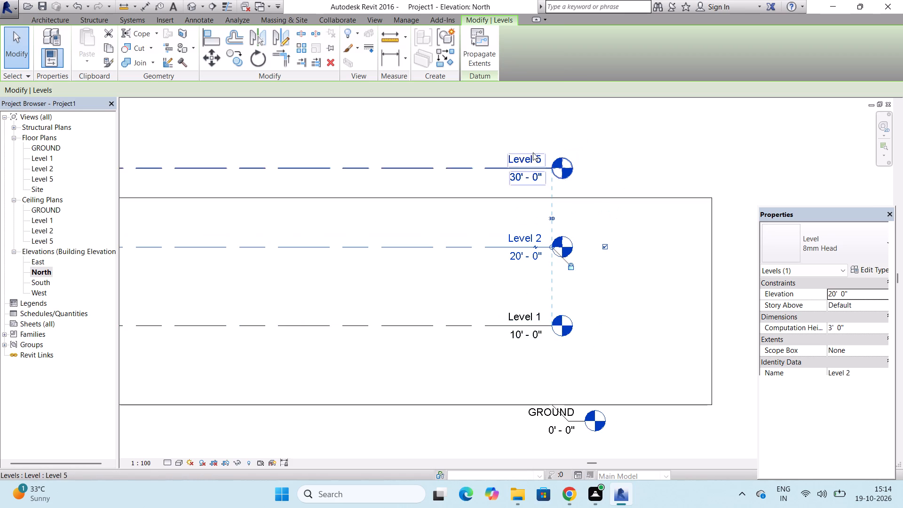
scroll(533, 152, up, 6)
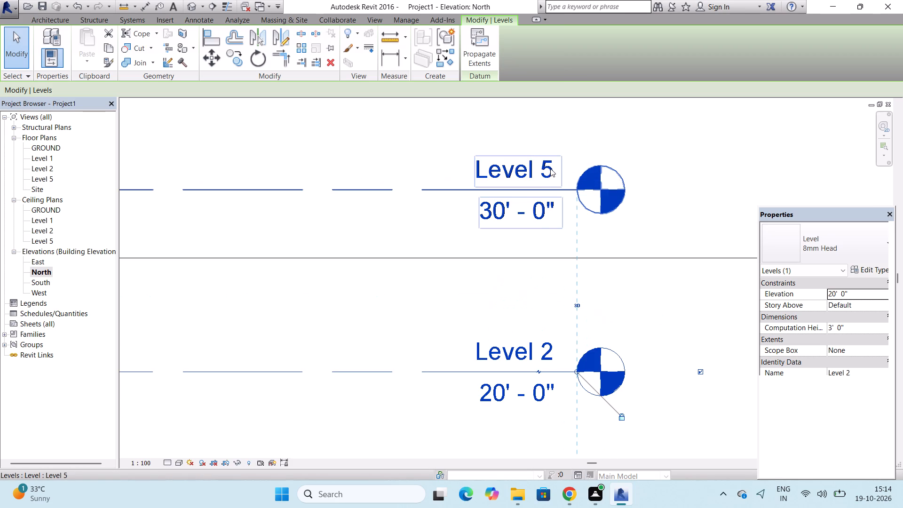
double_click(550, 168)
click(543, 178)
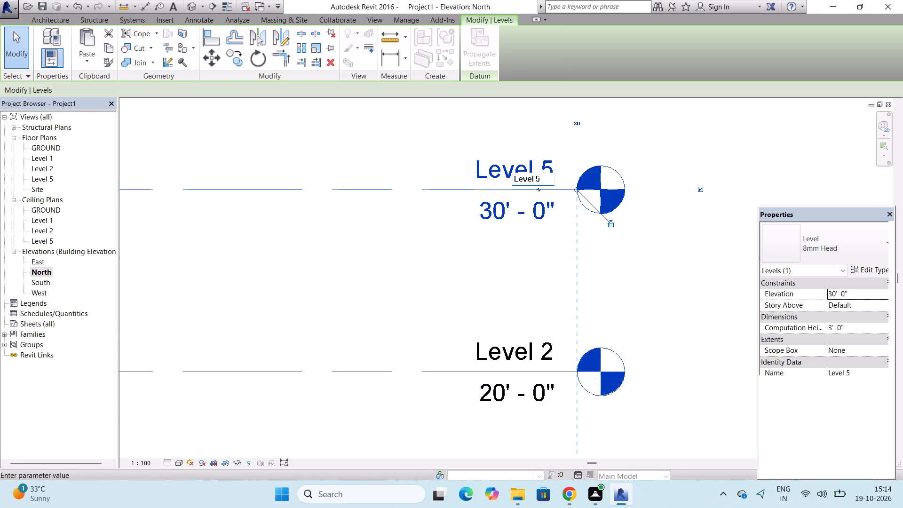
key(BackSpace)
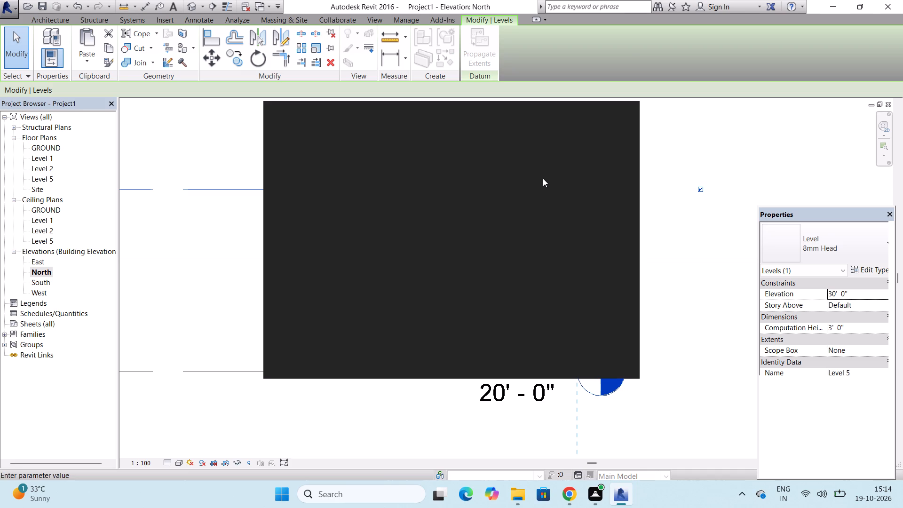
key(3)
key(Return)
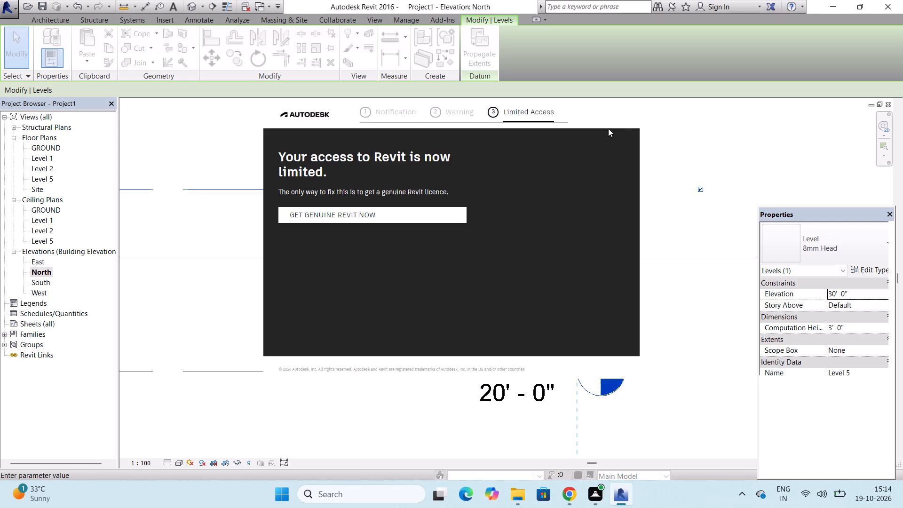
click(613, 115)
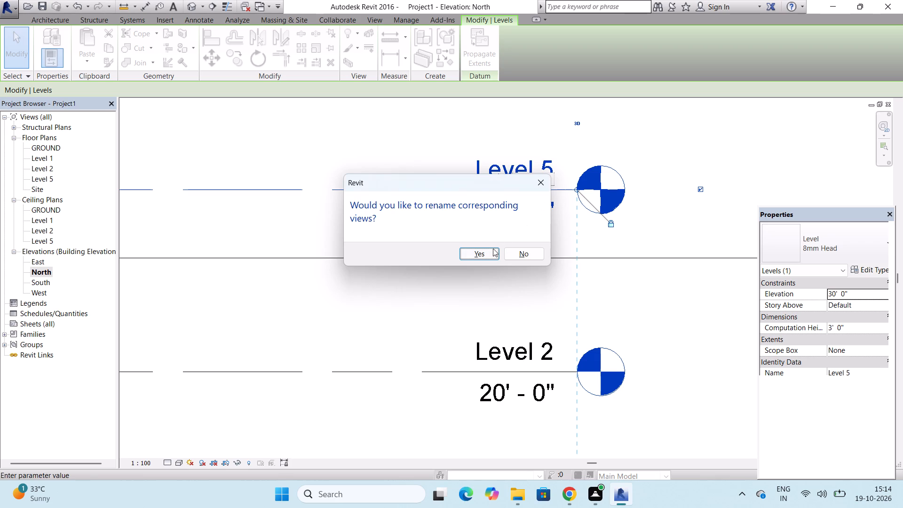
key(Escape)
key(Escape)
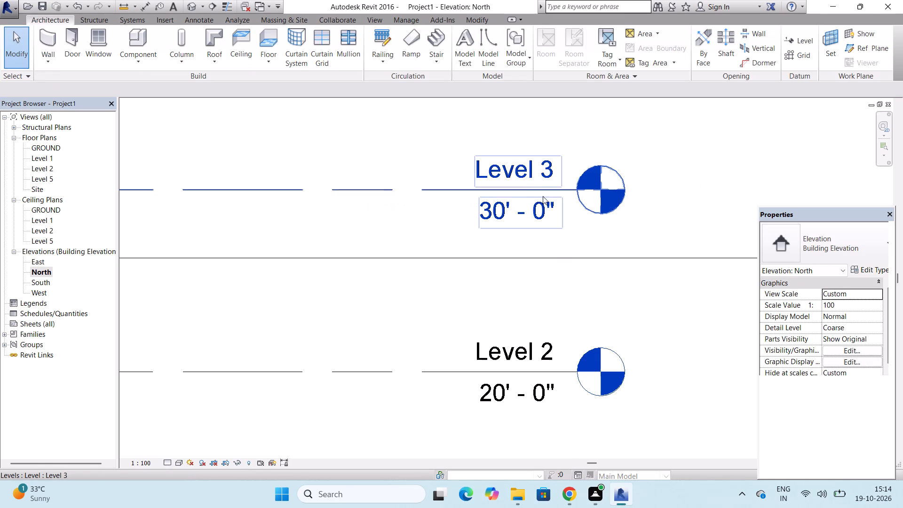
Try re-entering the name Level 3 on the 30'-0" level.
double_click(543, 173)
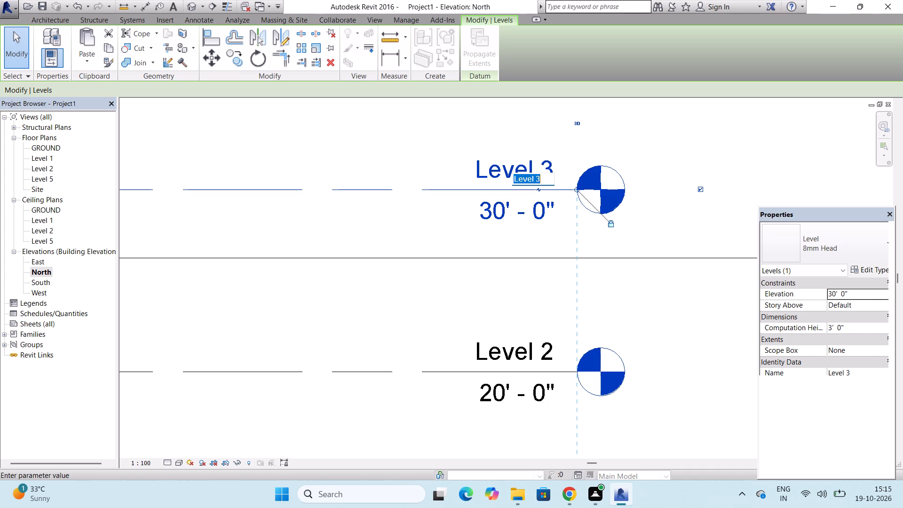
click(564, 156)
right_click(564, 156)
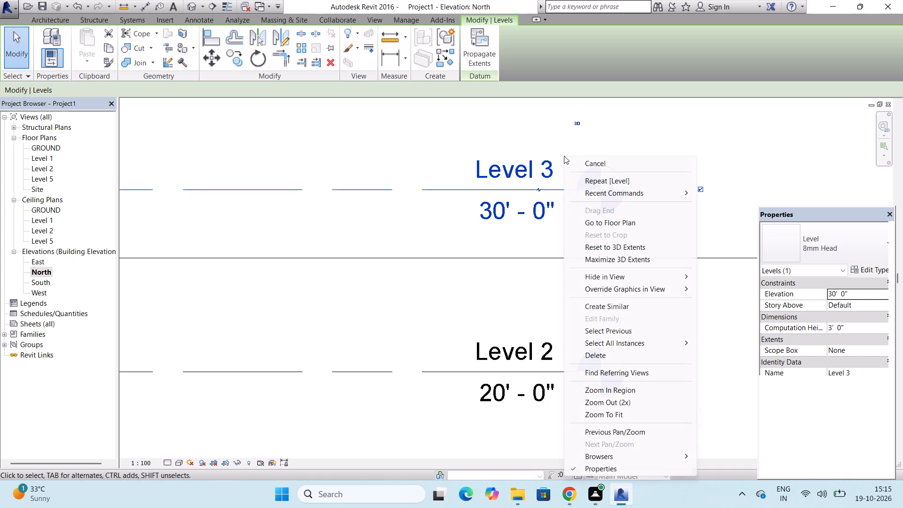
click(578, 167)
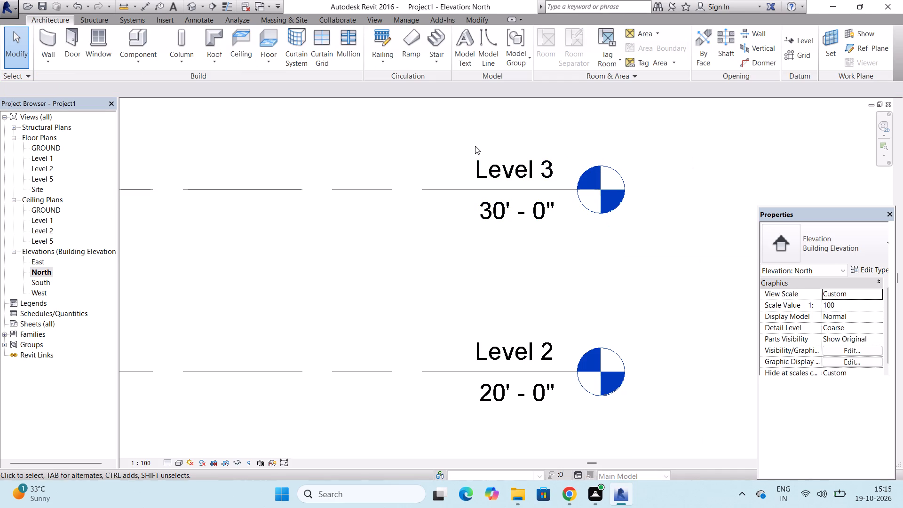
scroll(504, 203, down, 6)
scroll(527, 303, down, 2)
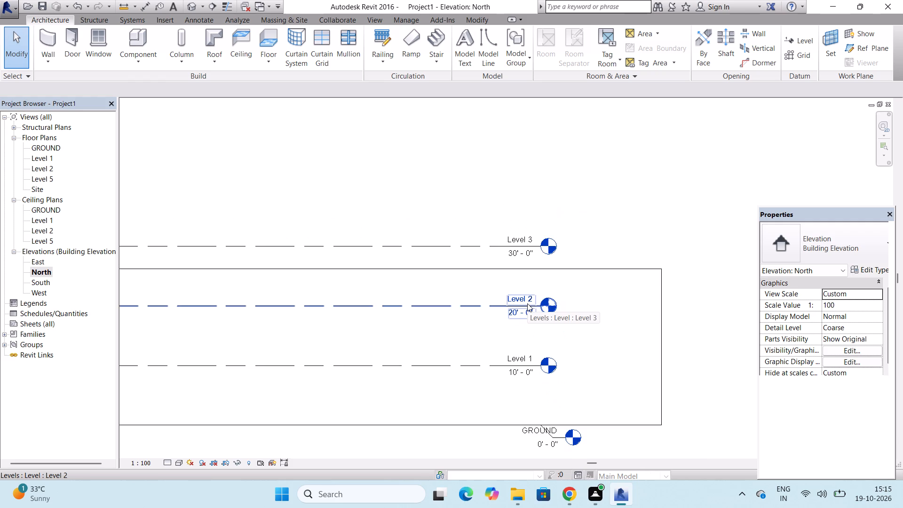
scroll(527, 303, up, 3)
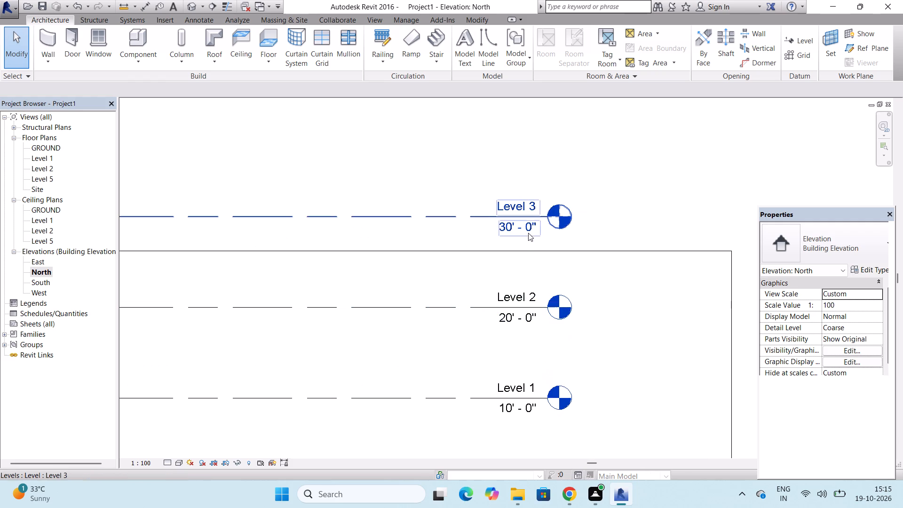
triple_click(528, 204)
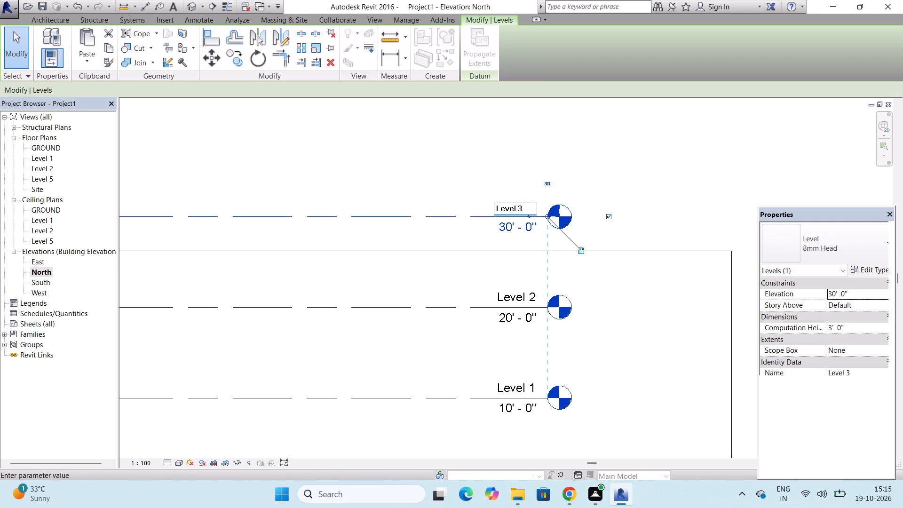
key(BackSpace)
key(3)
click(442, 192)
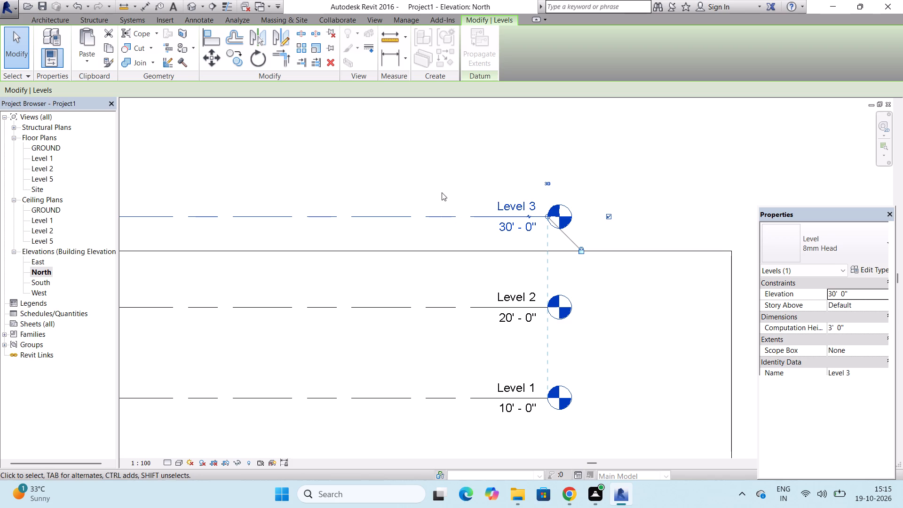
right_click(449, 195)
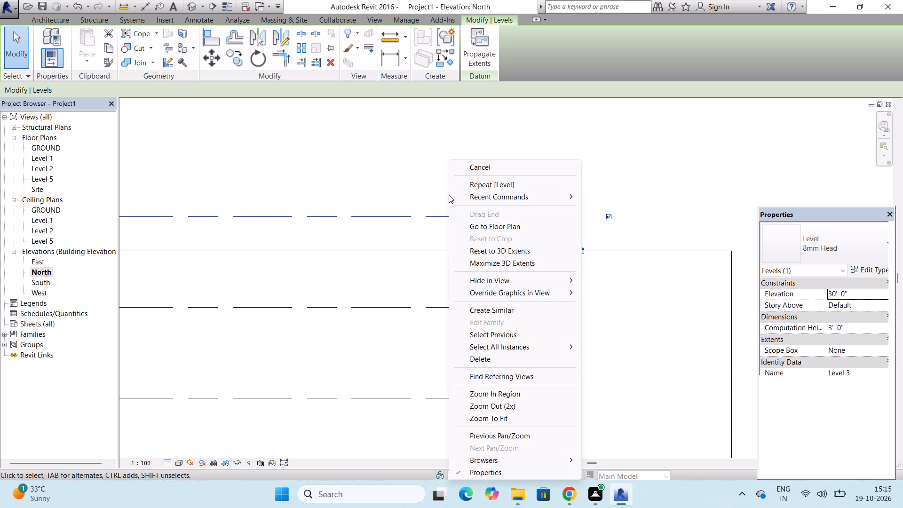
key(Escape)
Unlock the alignment of the Level 3 line's end with the other level lines.
click(579, 250)
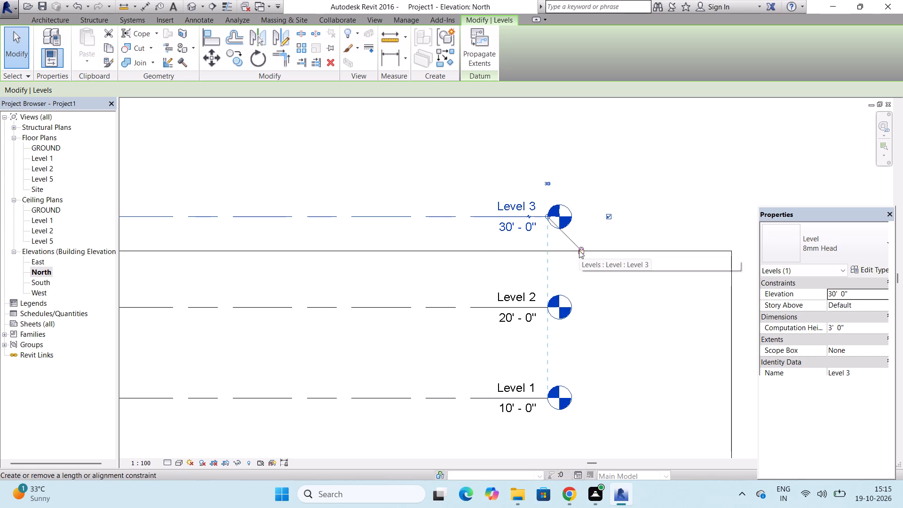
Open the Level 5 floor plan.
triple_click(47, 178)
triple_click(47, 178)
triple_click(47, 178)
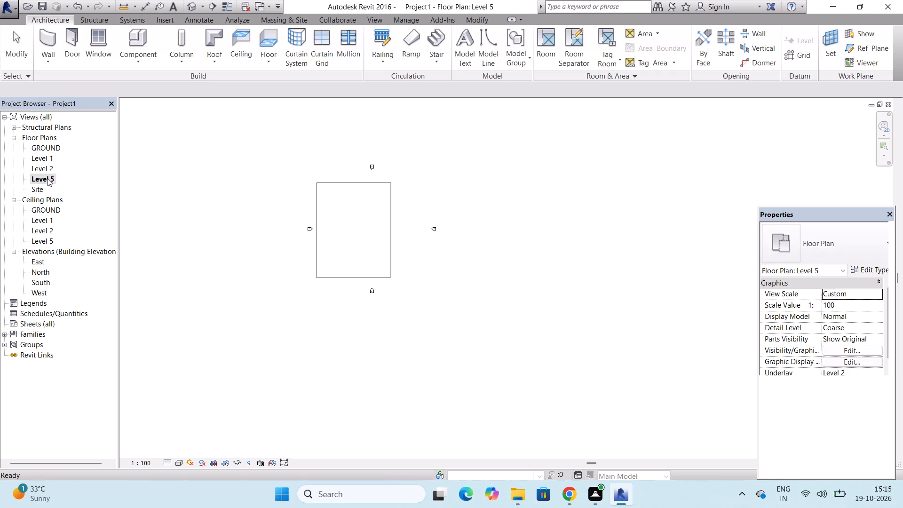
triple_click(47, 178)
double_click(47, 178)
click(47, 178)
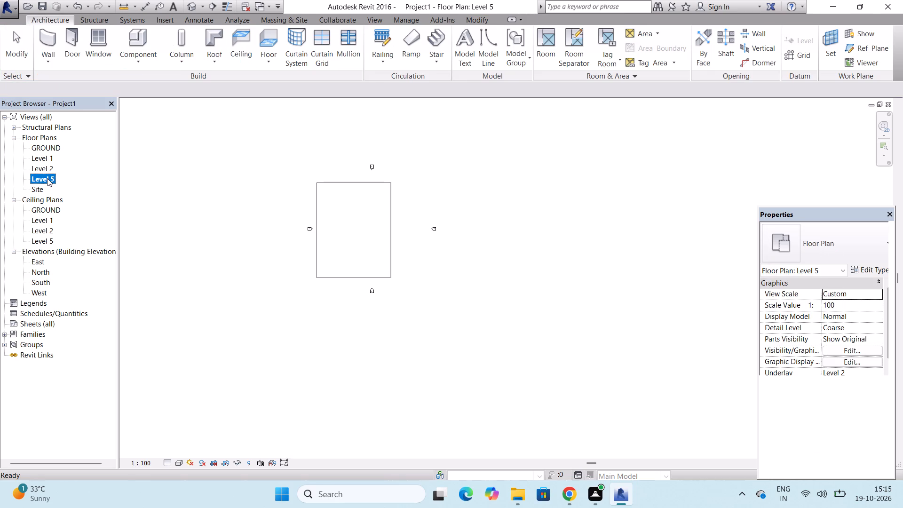
Open the GROUND floor plan and clear the level selection.
click(53, 150)
double_click(53, 150)
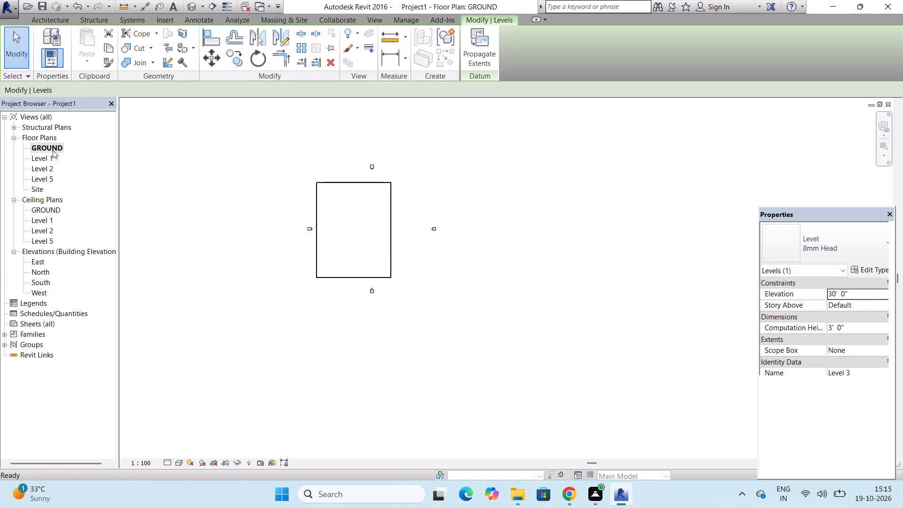
scroll(417, 263, down, 3)
scroll(554, 298, down, 2)
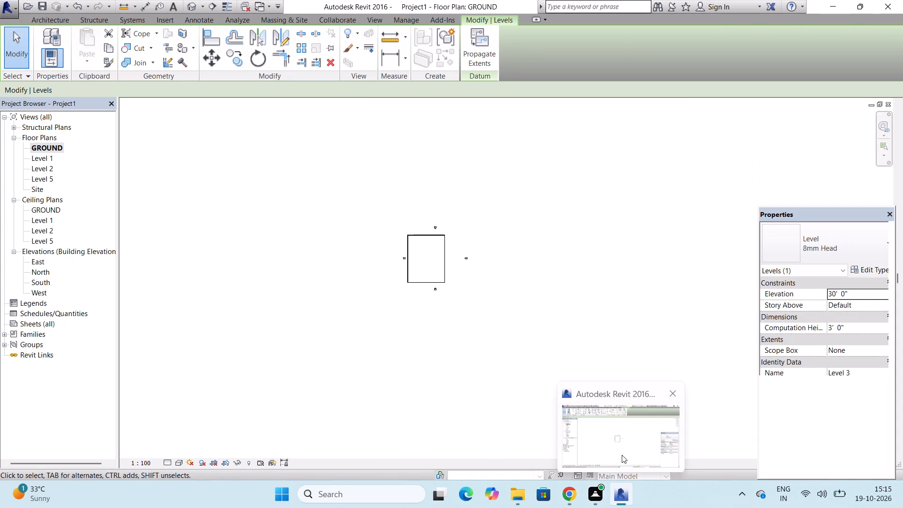
click(622, 277)
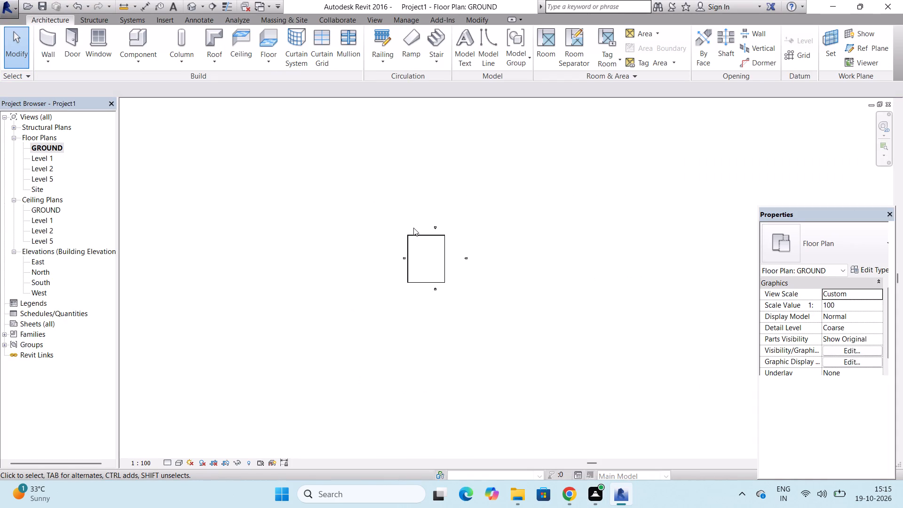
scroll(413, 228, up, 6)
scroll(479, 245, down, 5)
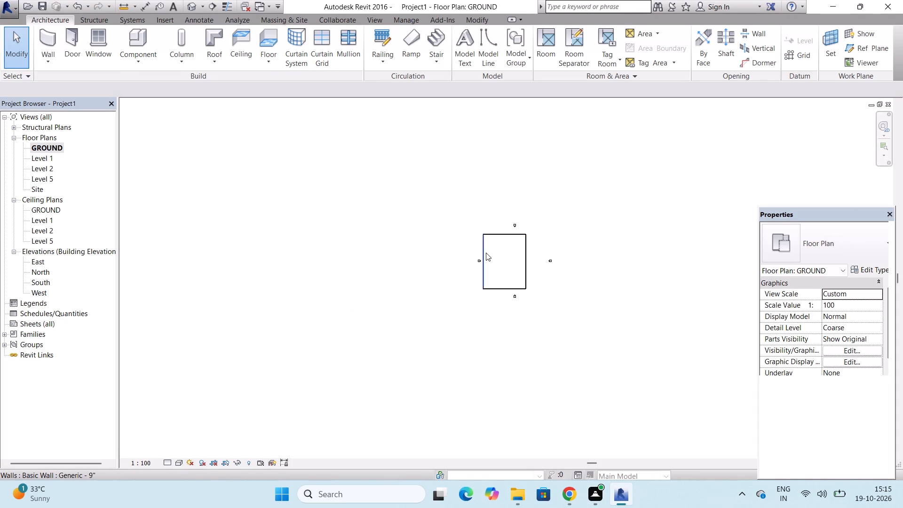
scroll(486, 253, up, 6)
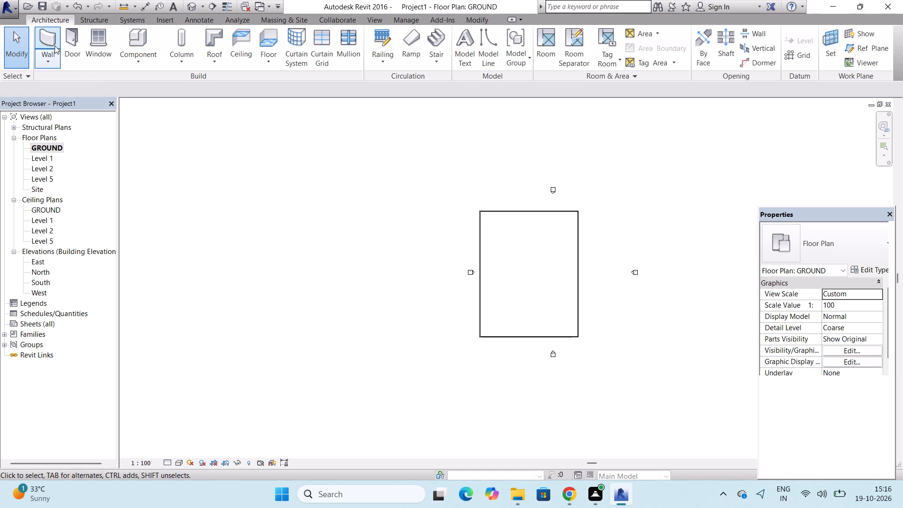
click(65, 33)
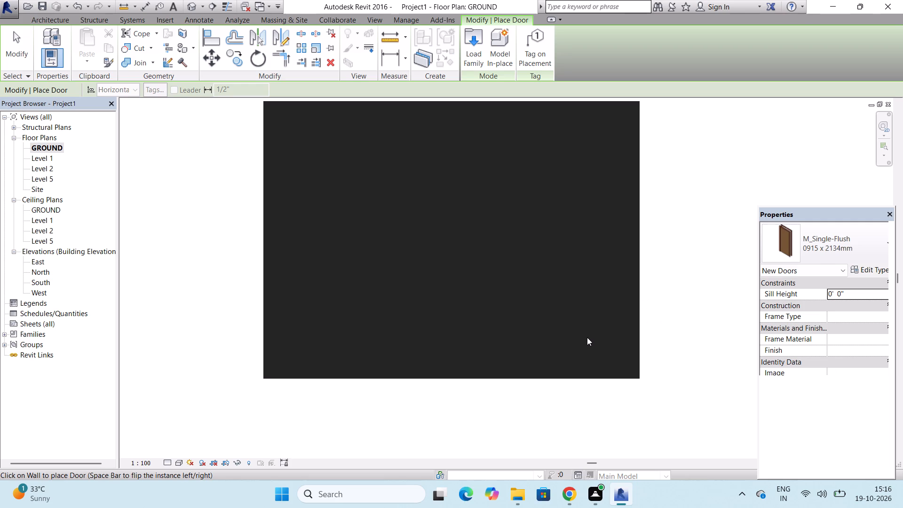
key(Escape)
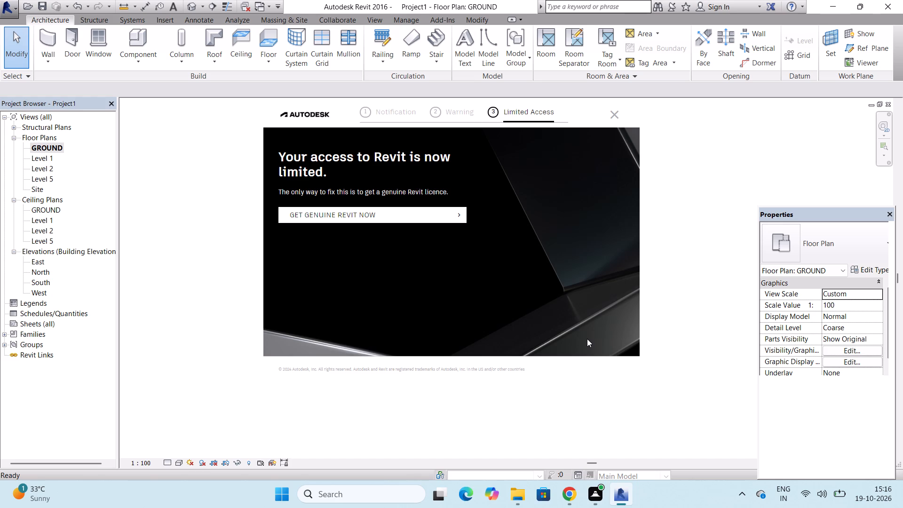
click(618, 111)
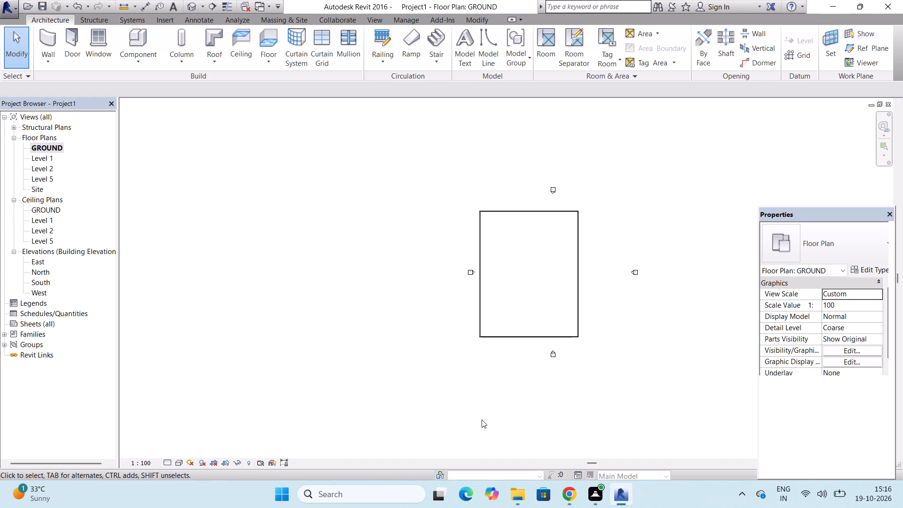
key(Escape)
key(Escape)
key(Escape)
Draw two chained Generic - 9" walls, 44' up from the bottom wall's midpoint and 50' across to the right wall.
click(49, 42)
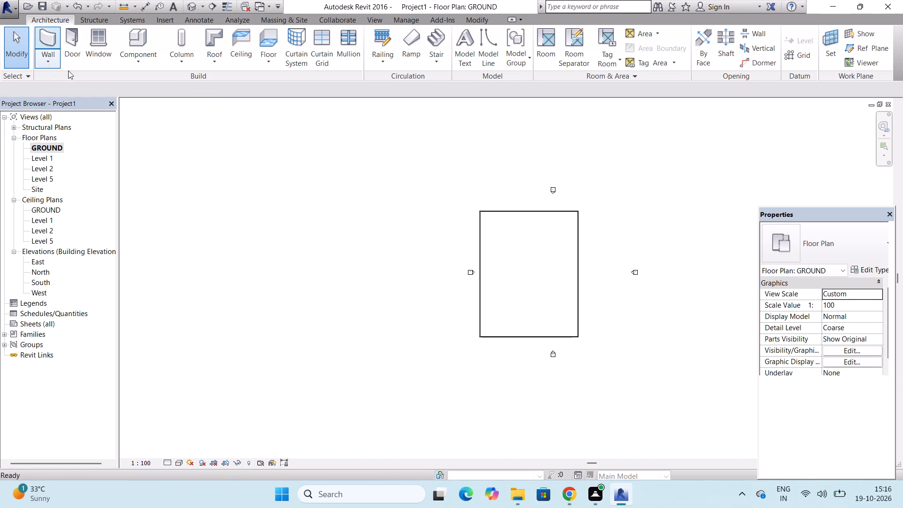
scroll(566, 346, up, 3)
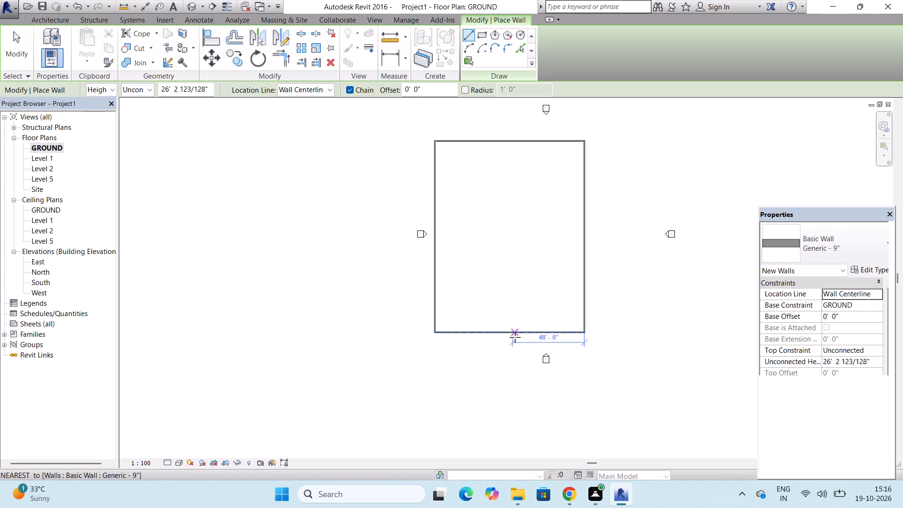
click(508, 333)
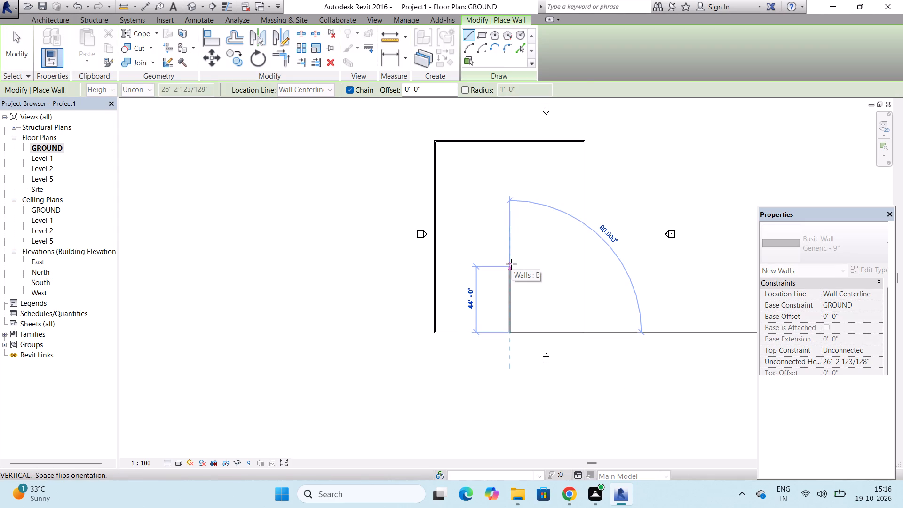
click(511, 264)
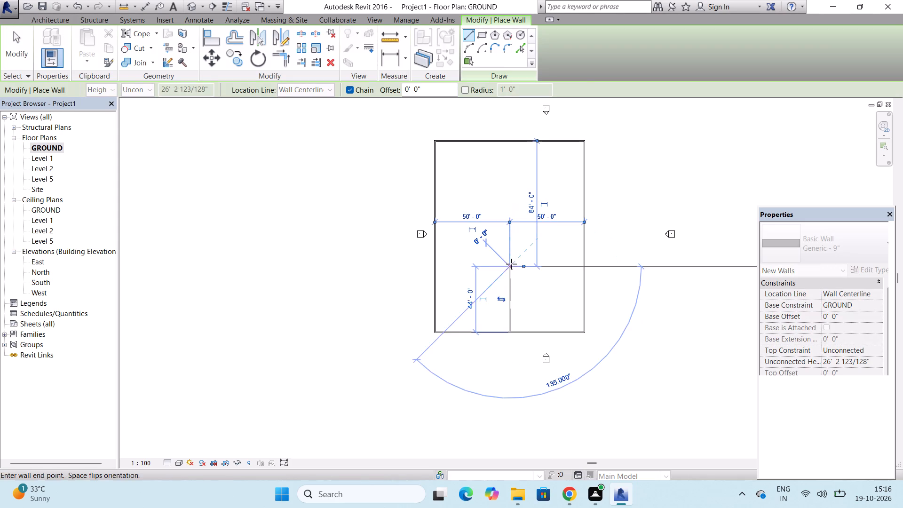
click(581, 267)
key(Escape)
key(Escape)
key(Escape)
key(Escape)
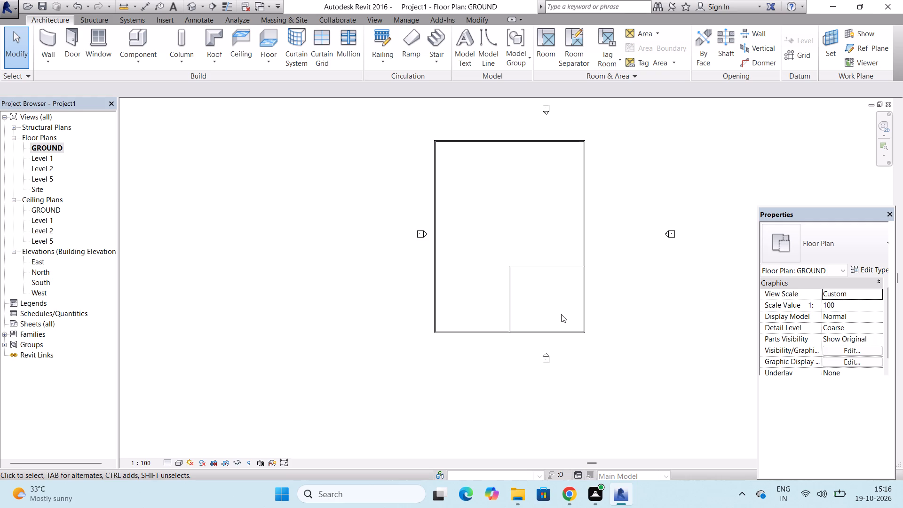
Shorten the bottom exterior wall so its right end meets the new vertical wall, opening the corner.
click(560, 332)
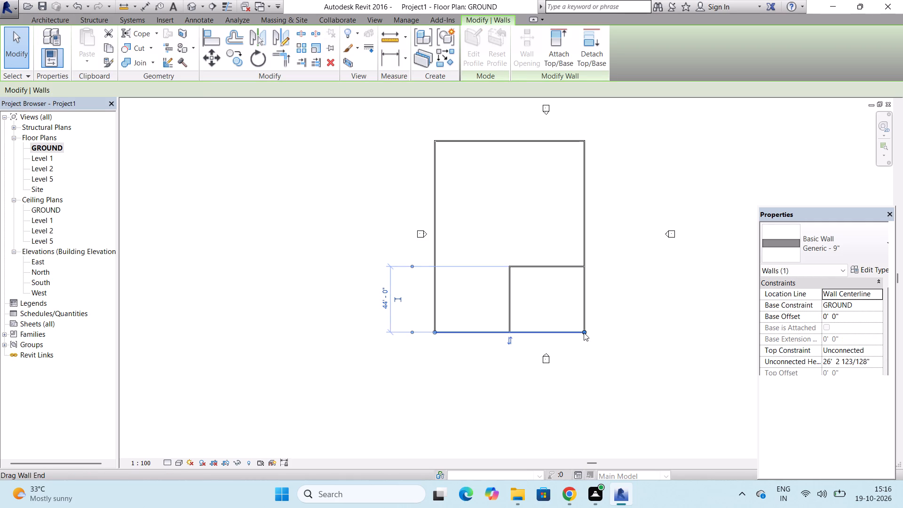
drag(584, 333, 507, 332)
key(grave)
key(Escape)
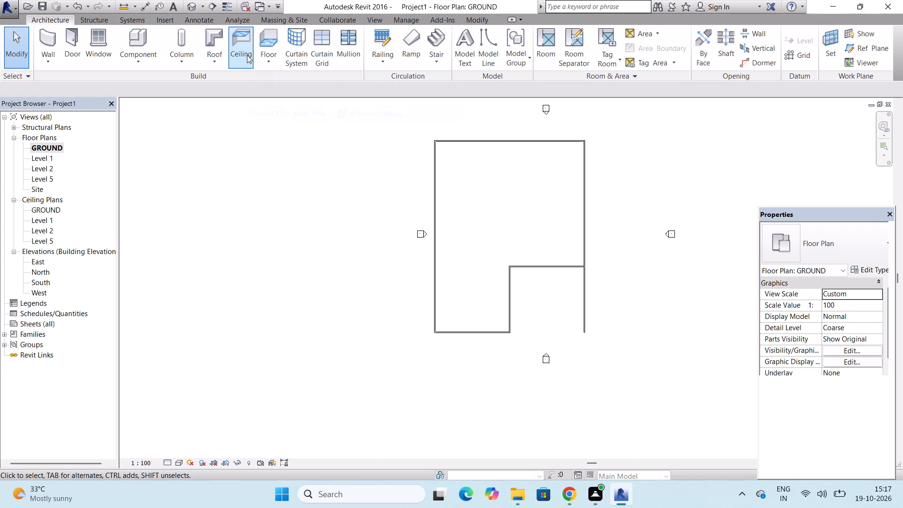
Start a Generic Floor - 400mm boundary sketch on the GROUND level.
click(275, 60)
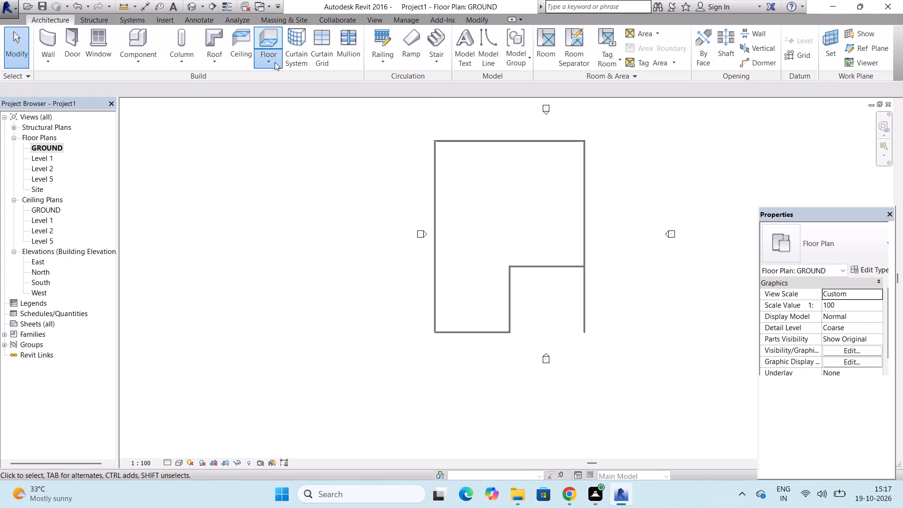
click(278, 86)
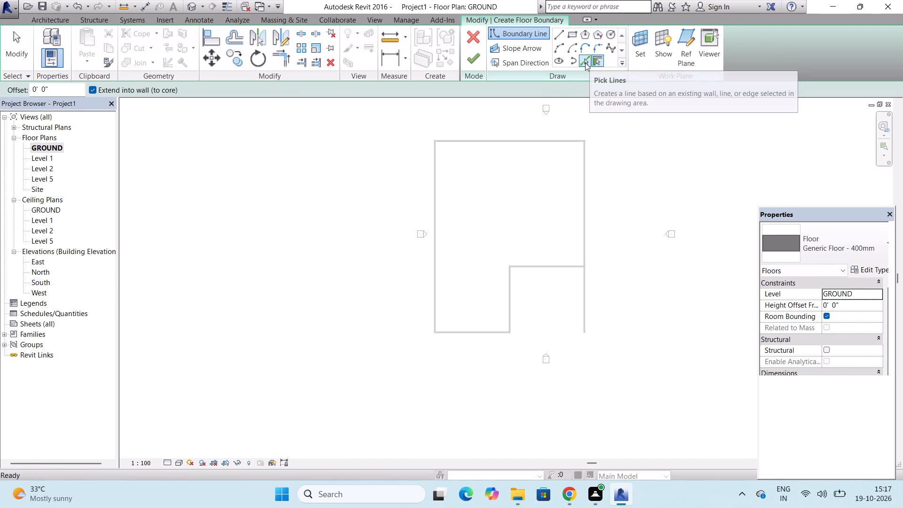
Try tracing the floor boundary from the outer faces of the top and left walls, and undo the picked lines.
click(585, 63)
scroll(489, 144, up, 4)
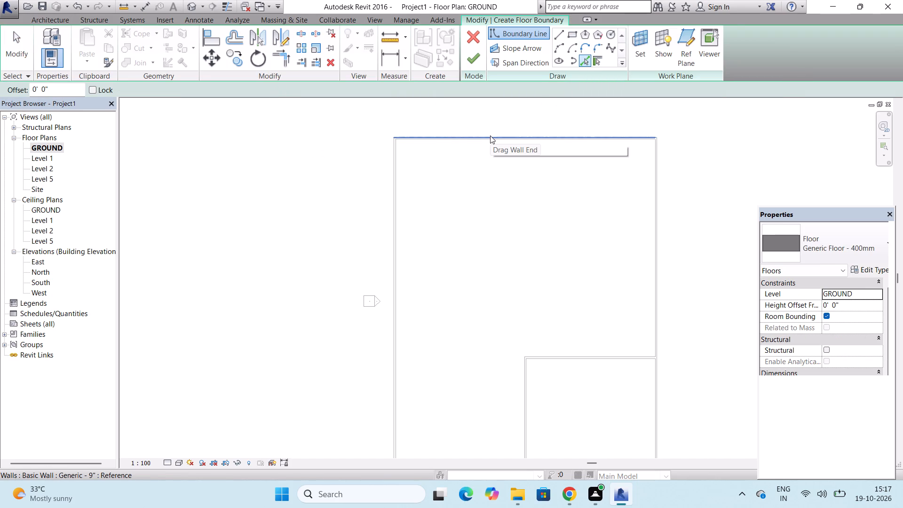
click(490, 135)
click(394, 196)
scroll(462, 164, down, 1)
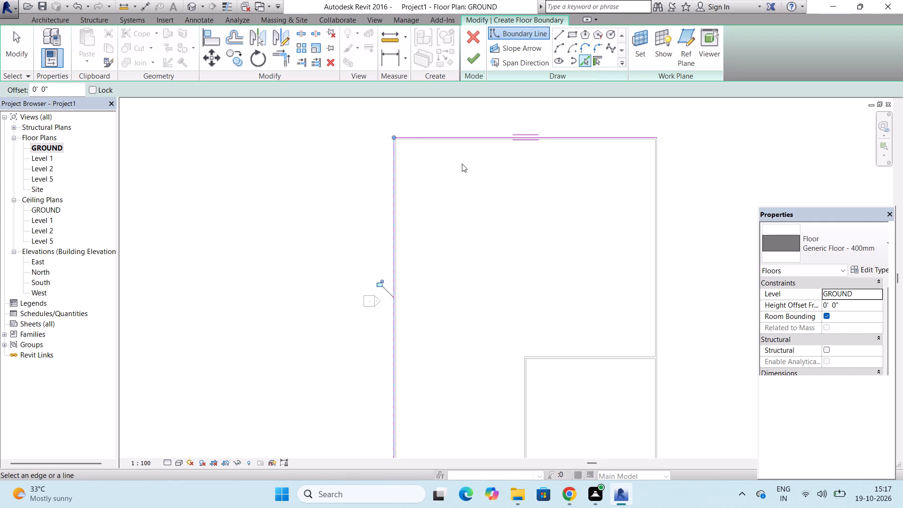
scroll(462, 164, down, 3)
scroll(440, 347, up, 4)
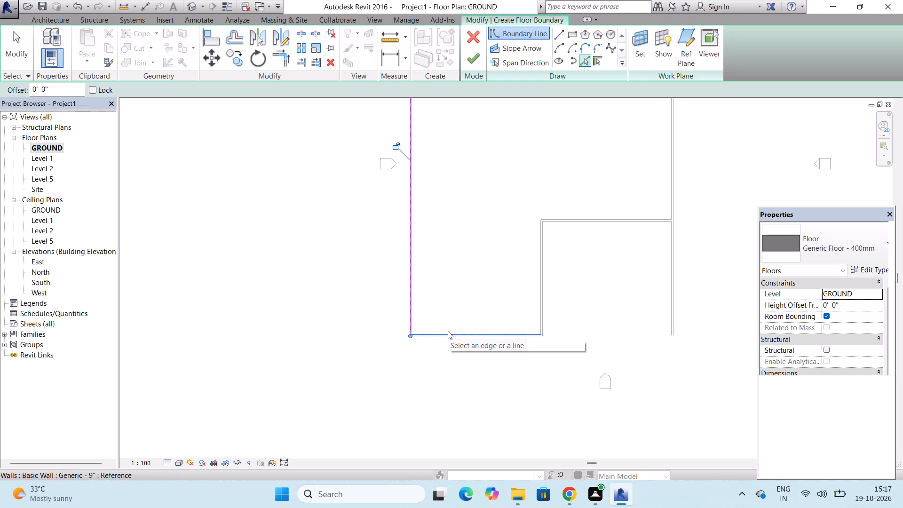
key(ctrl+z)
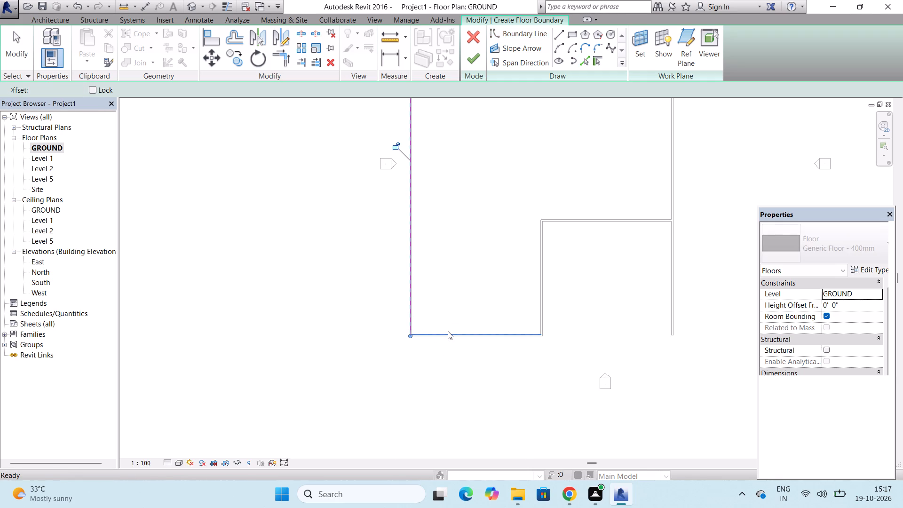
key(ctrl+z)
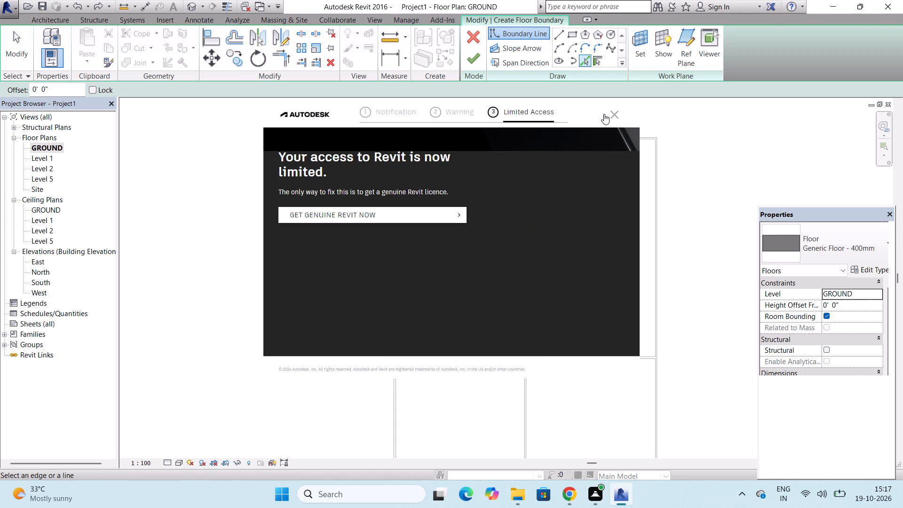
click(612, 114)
Sketch a rectangular floor boundary of about 148' by 184' around the whole building and finish the floor.
scroll(595, 187, down, 1)
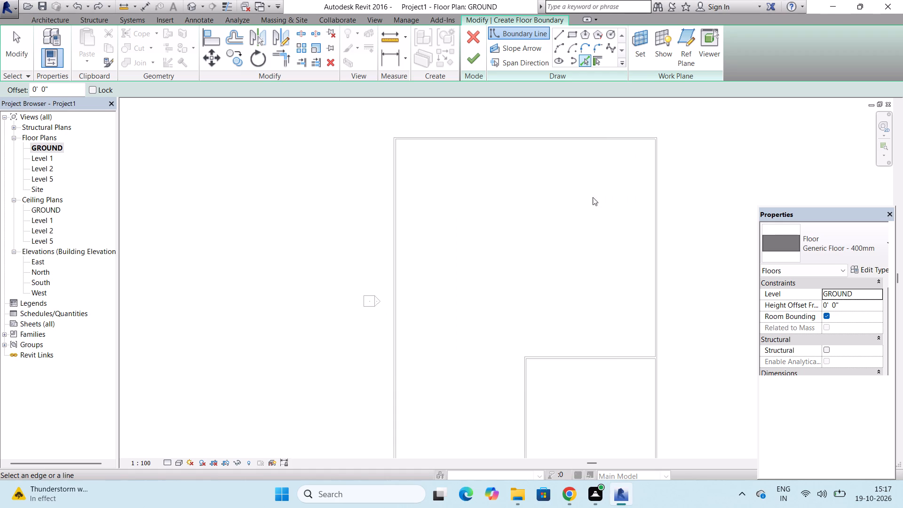
scroll(593, 197, down, 2)
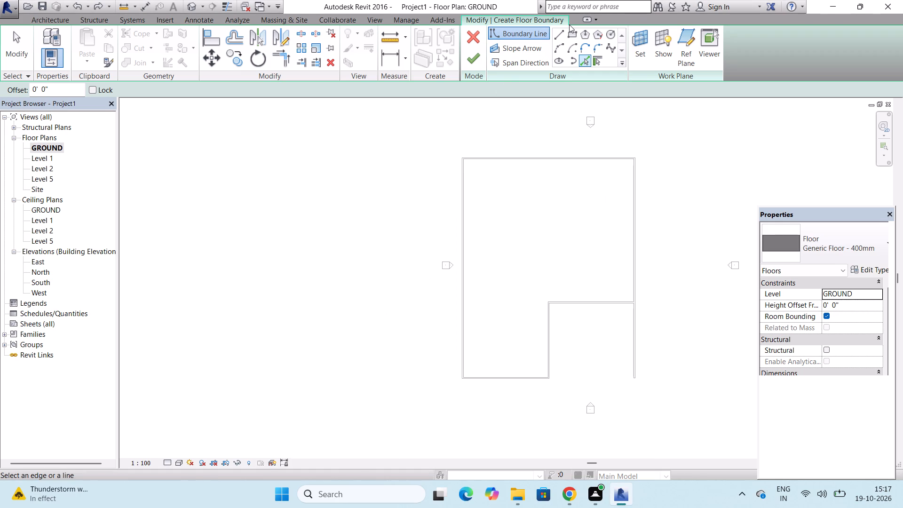
click(571, 29)
scroll(556, 272, down, 2)
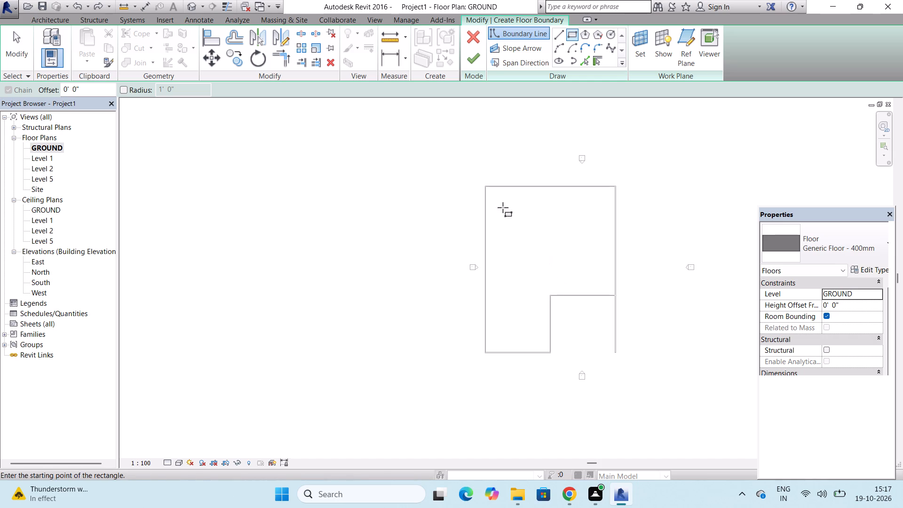
click(452, 156)
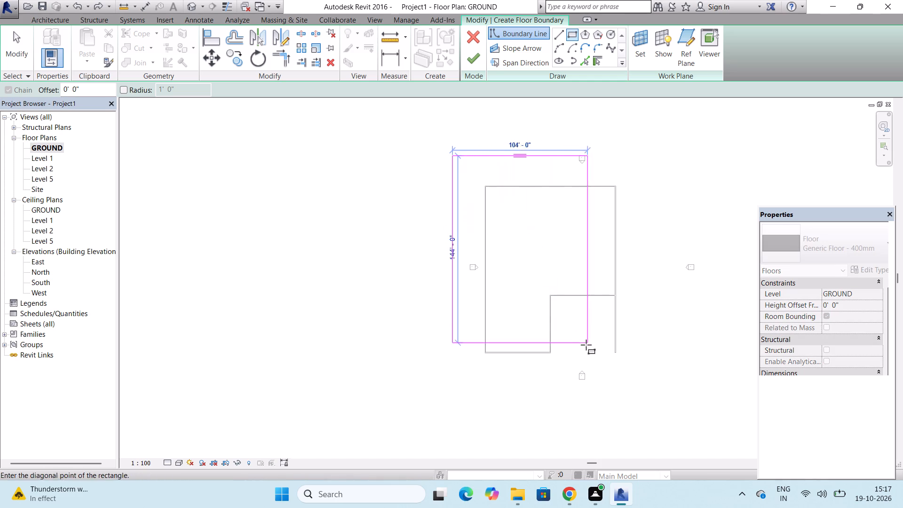
click(646, 393)
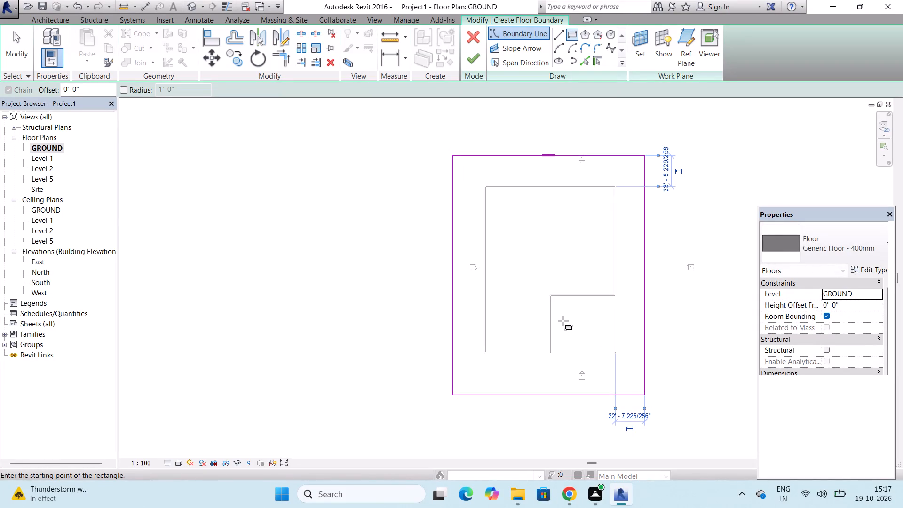
key(Escape)
key(Escape)
key(Escape)
key(Escape)
key(Escape)
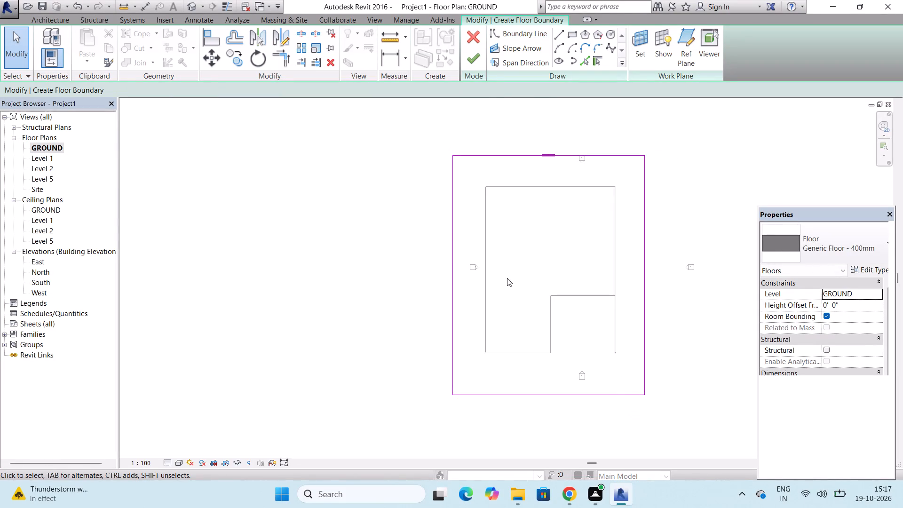
click(473, 52)
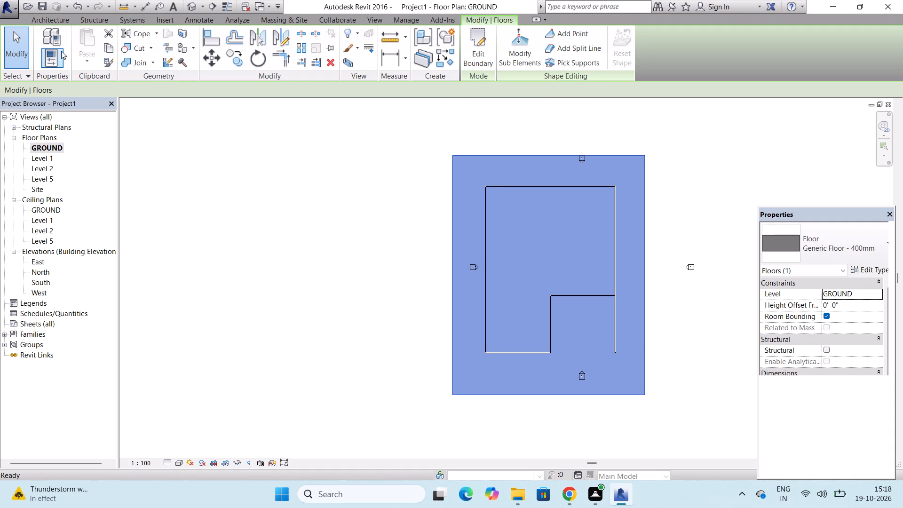
View the walls and floor in the default 3D view and return to the GROUND floor plan.
click(191, 9)
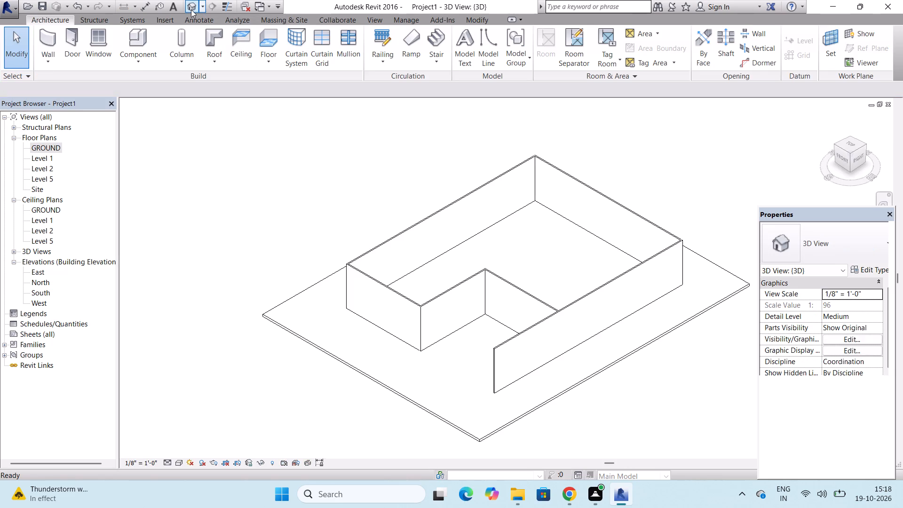
double_click(30, 149)
double_click(40, 149)
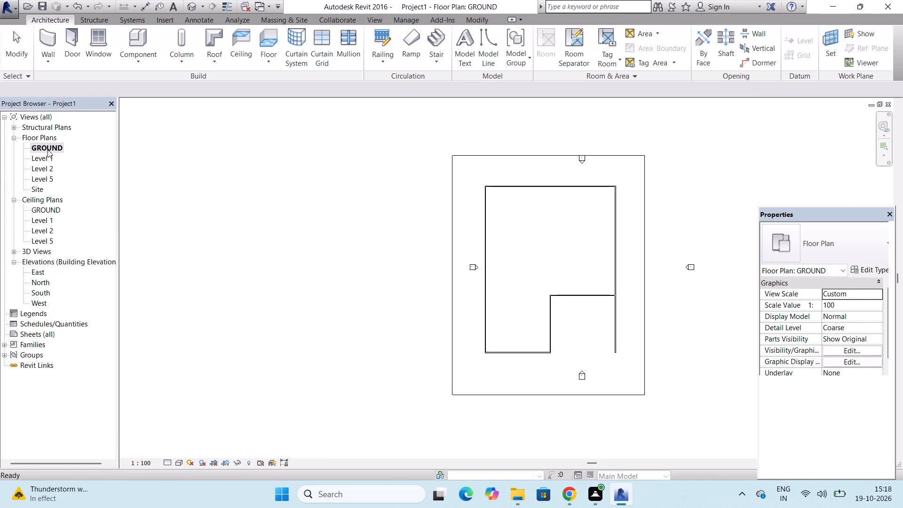
Place an M_Single-Flush 0915 x 2032mm door in the recess's horizontal wall, about 7'-6" from the inner corner, with its swing flipped.
click(70, 33)
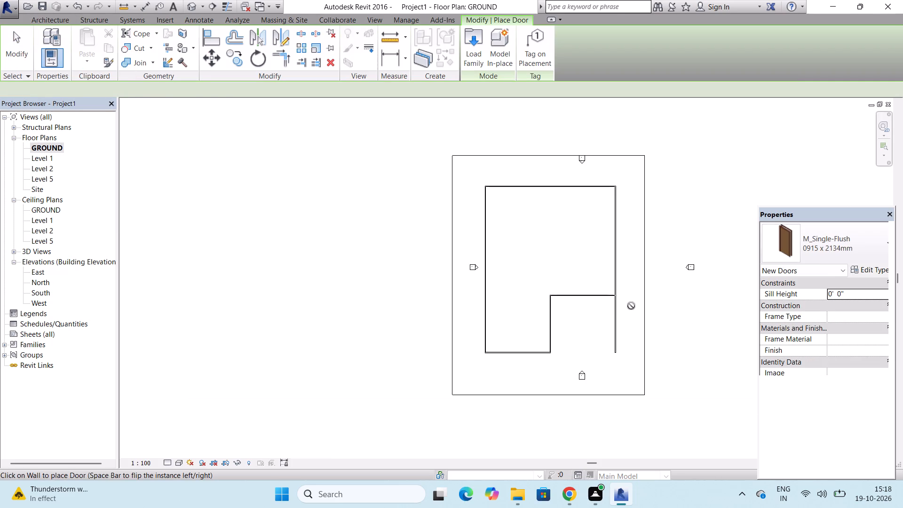
scroll(575, 294, up, 5)
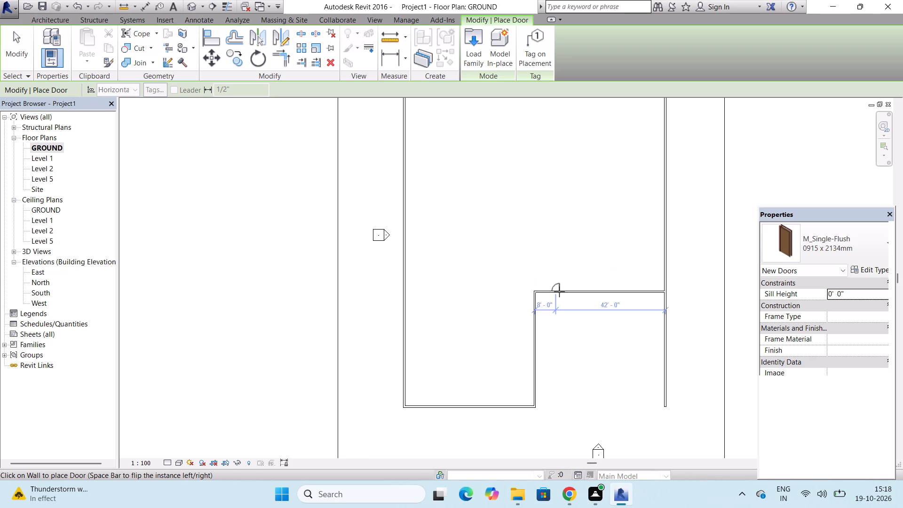
key(space)
scroll(559, 292, up, 1)
click(811, 245)
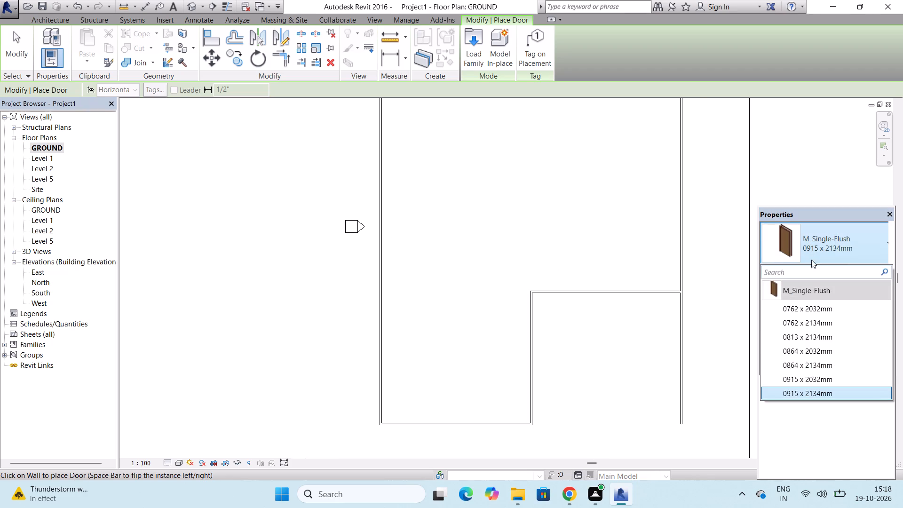
click(791, 376)
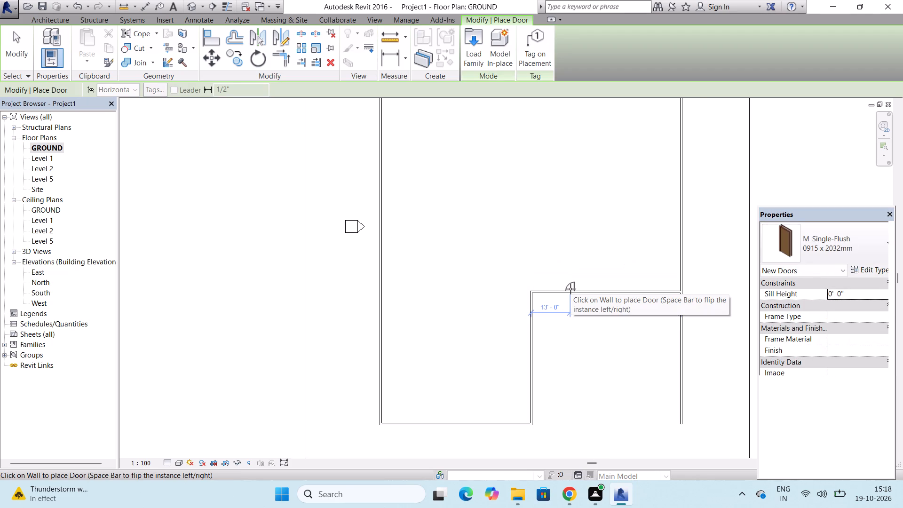
key(space)
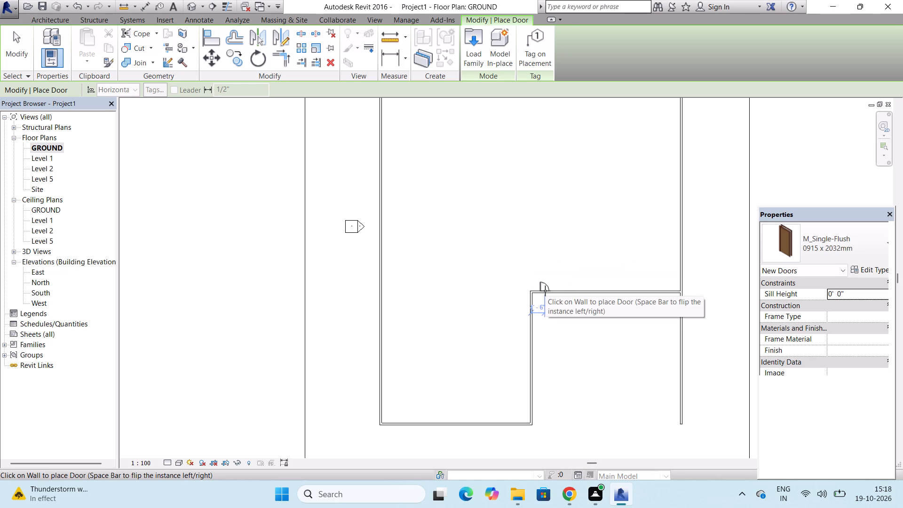
click(553, 292)
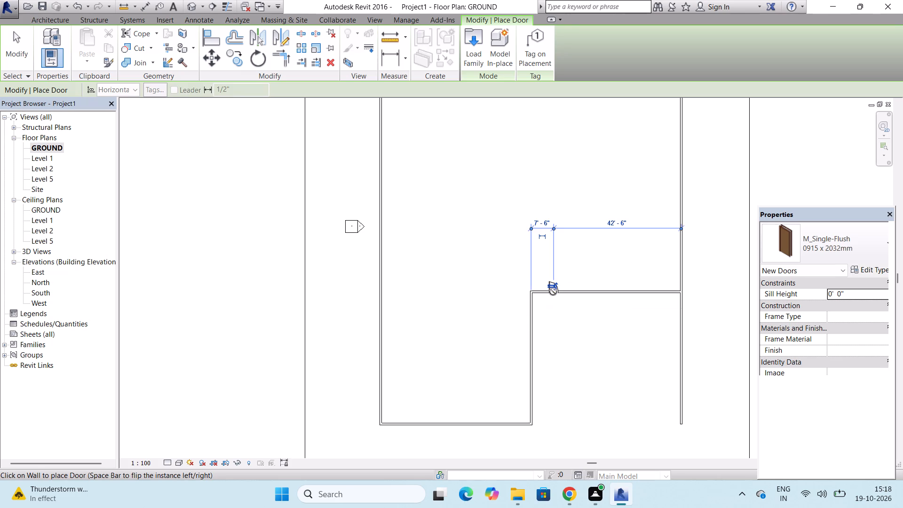
key(Escape)
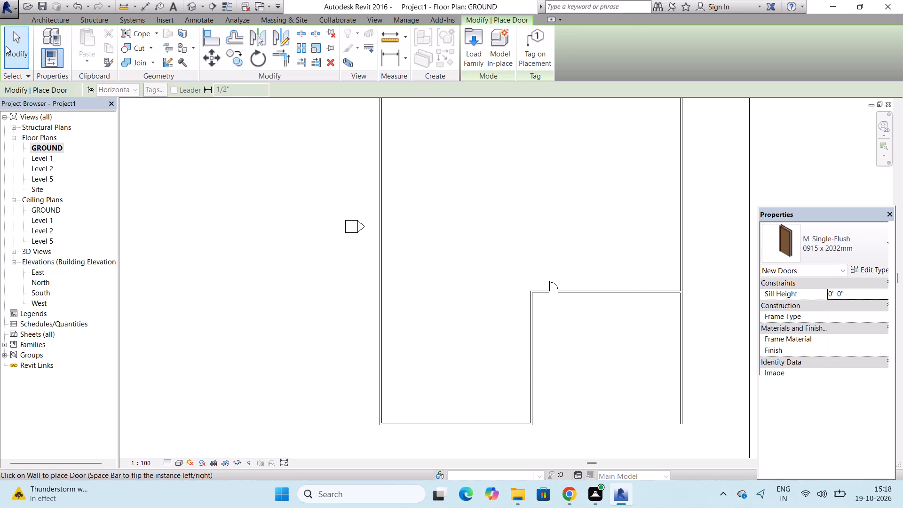
click(38, 22)
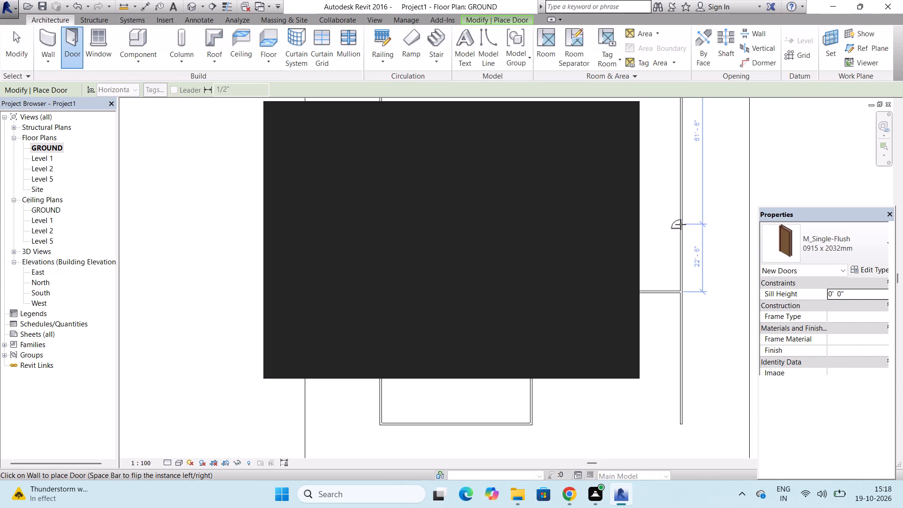
key(Escape)
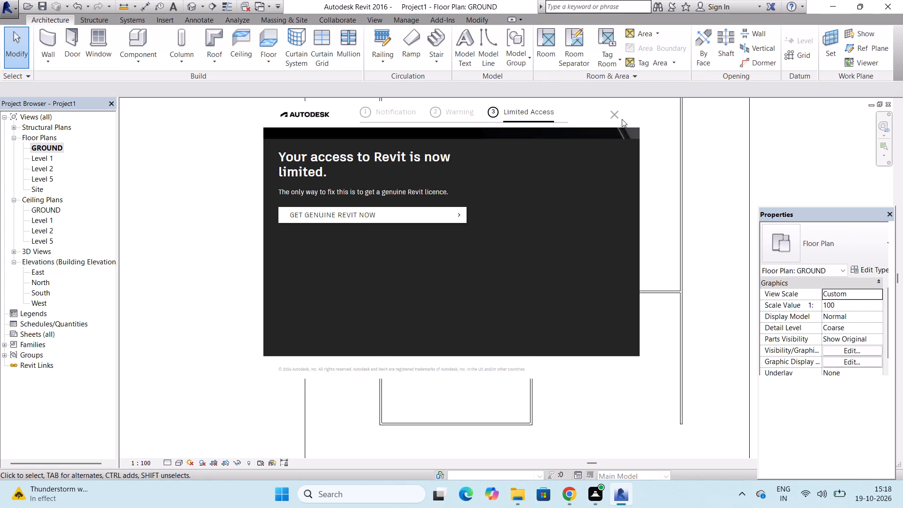
click(614, 114)
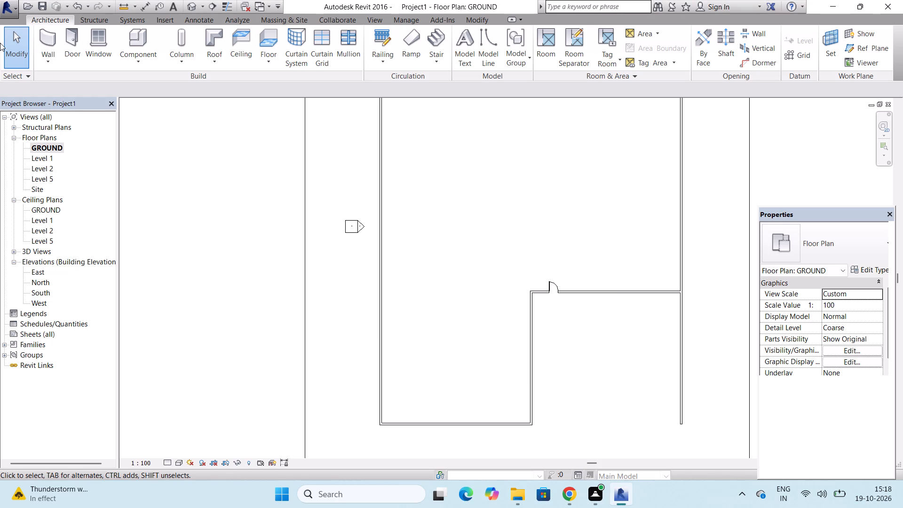
Start placing a window and open the US Imperial library's Windows folder to load a window family.
click(102, 29)
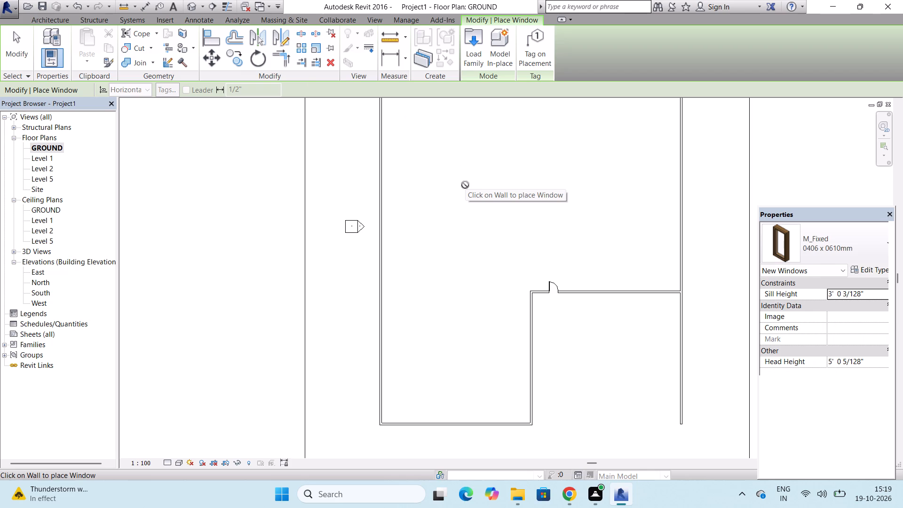
click(465, 52)
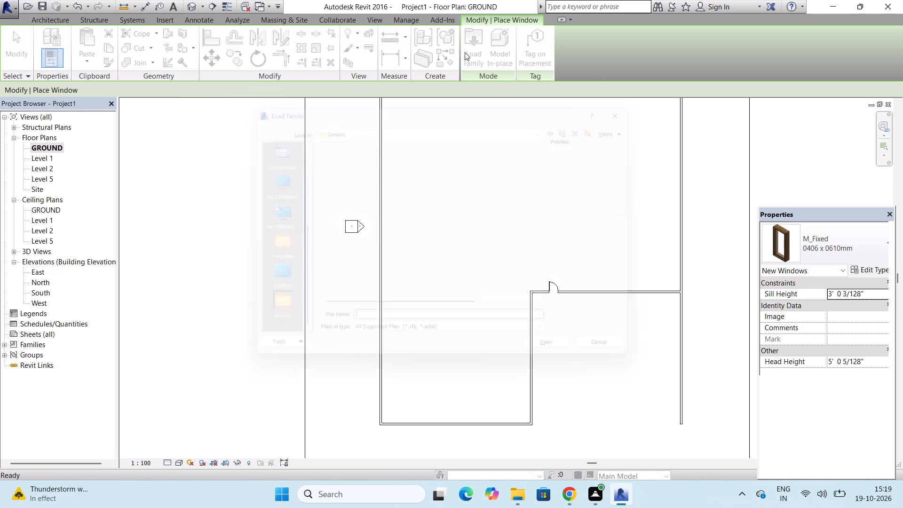
double_click(366, 144)
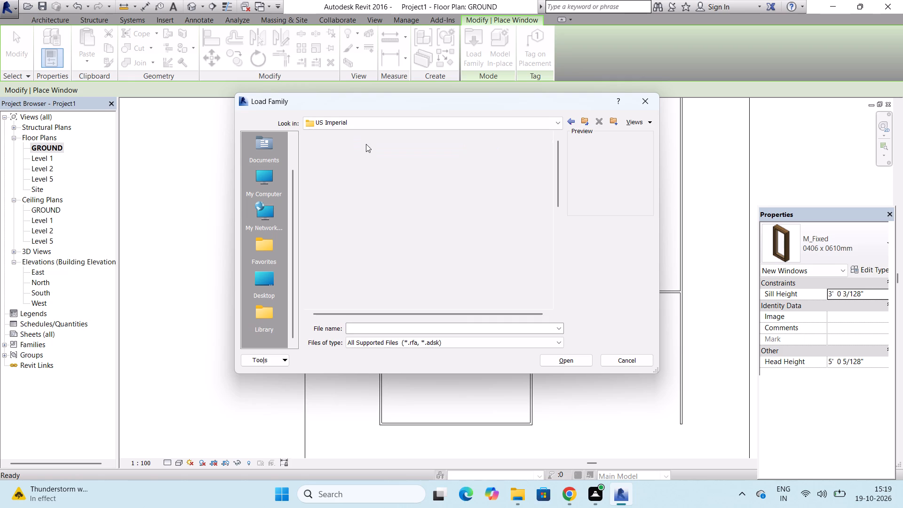
scroll(366, 204, down, 4)
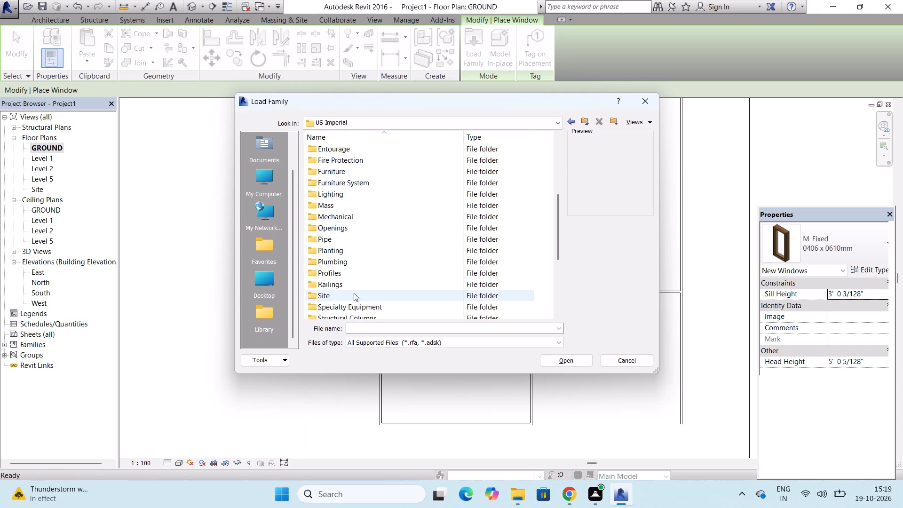
scroll(354, 293, down, 9)
double_click(349, 308)
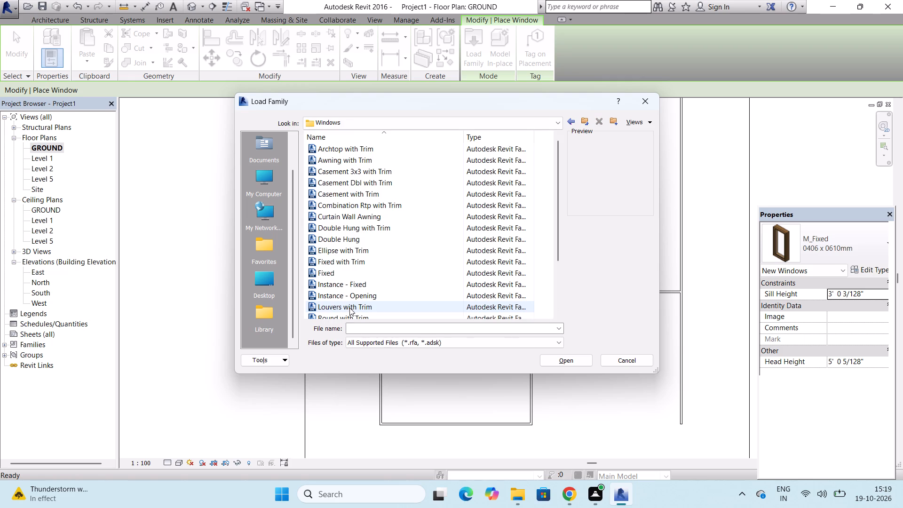
Preview the available window families in the Windows folder, including opening, slider, louver, double hung, combination and casement types.
scroll(354, 211, down, 8)
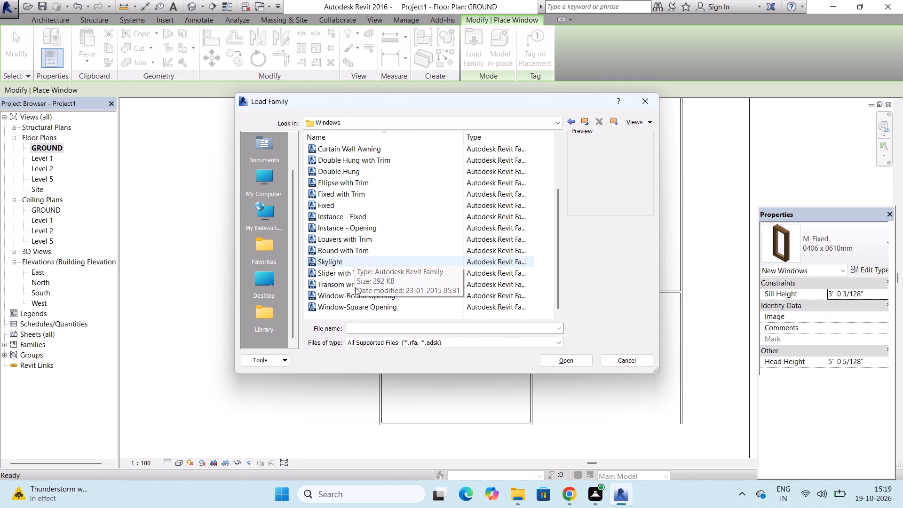
click(349, 309)
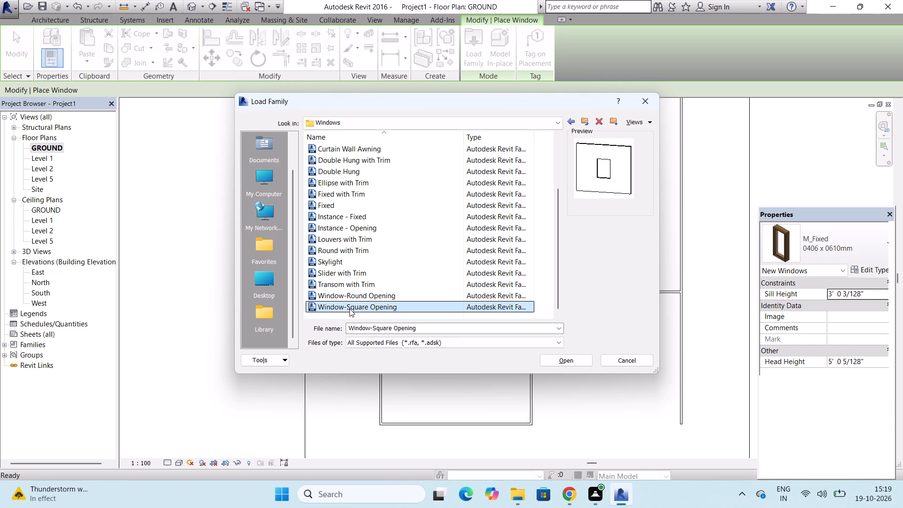
click(349, 300)
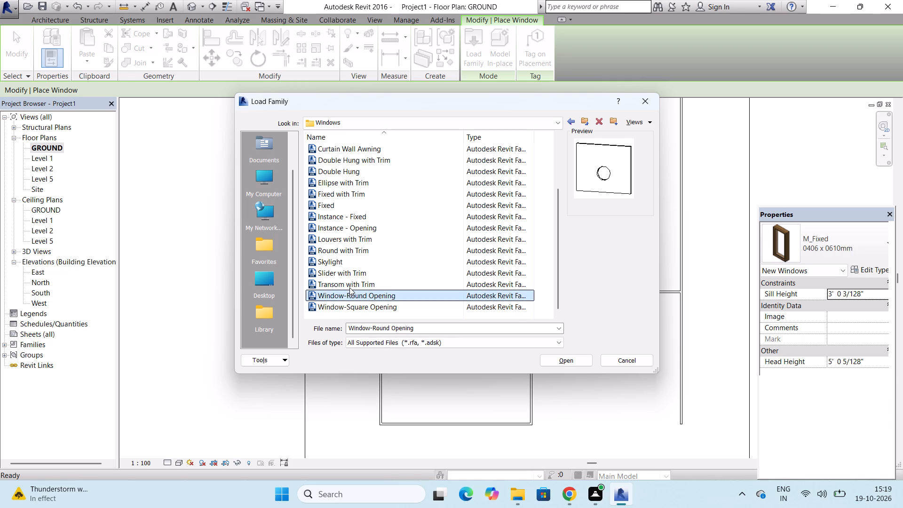
click(349, 287)
click(348, 273)
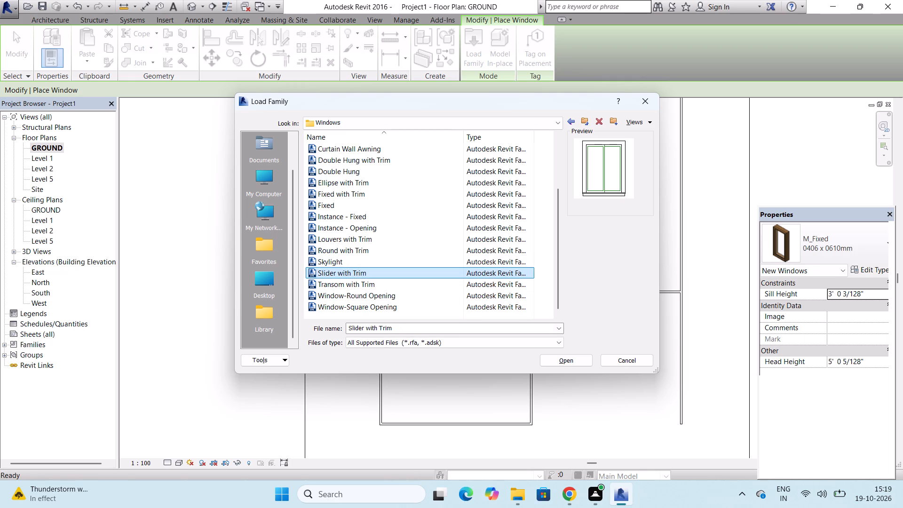
click(341, 258)
click(344, 251)
click(345, 240)
click(349, 222)
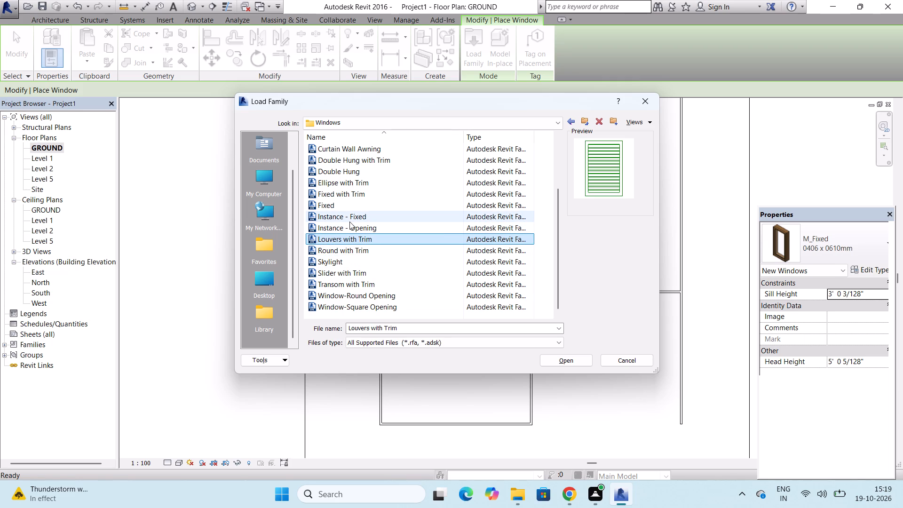
click(349, 205)
click(350, 183)
click(355, 160)
click(355, 148)
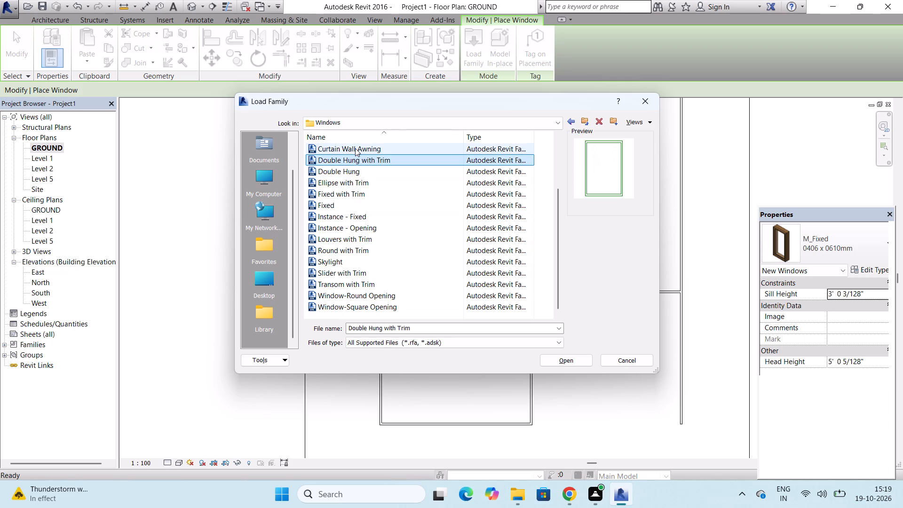
click(355, 148)
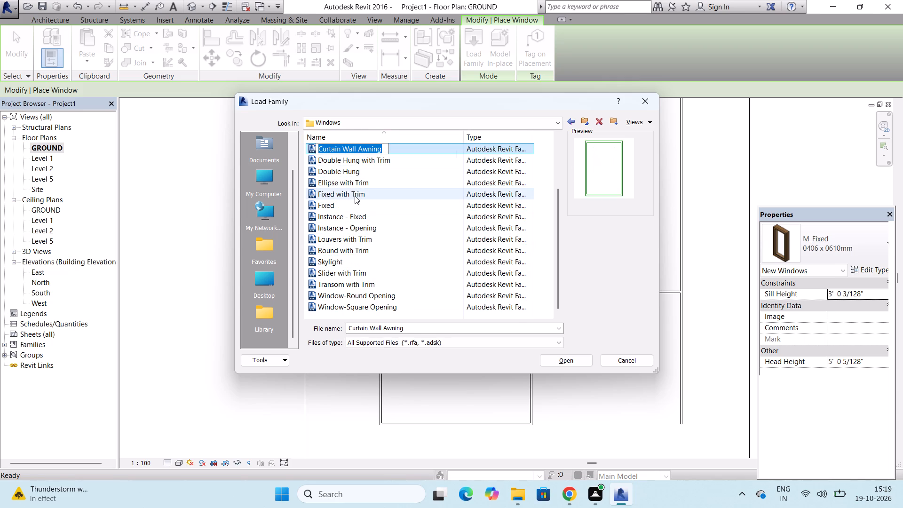
scroll(355, 196, up, 1)
click(359, 168)
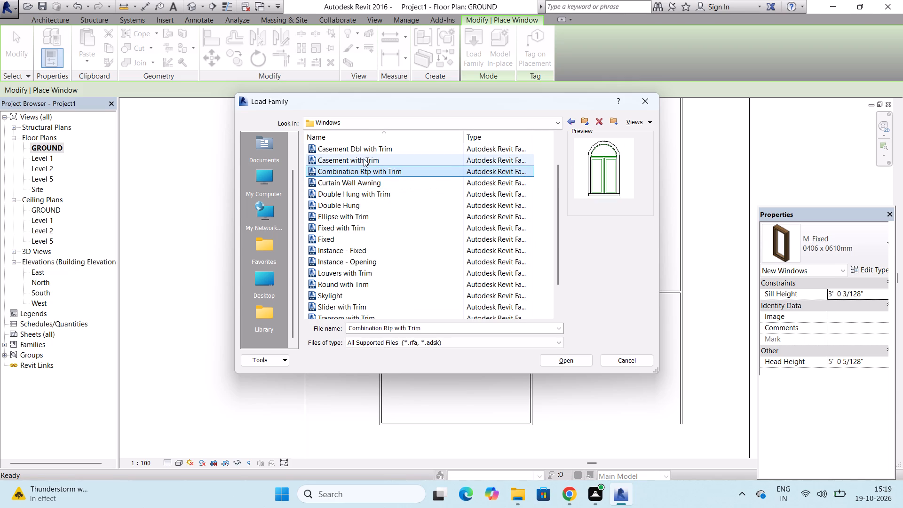
click(364, 159)
click(364, 154)
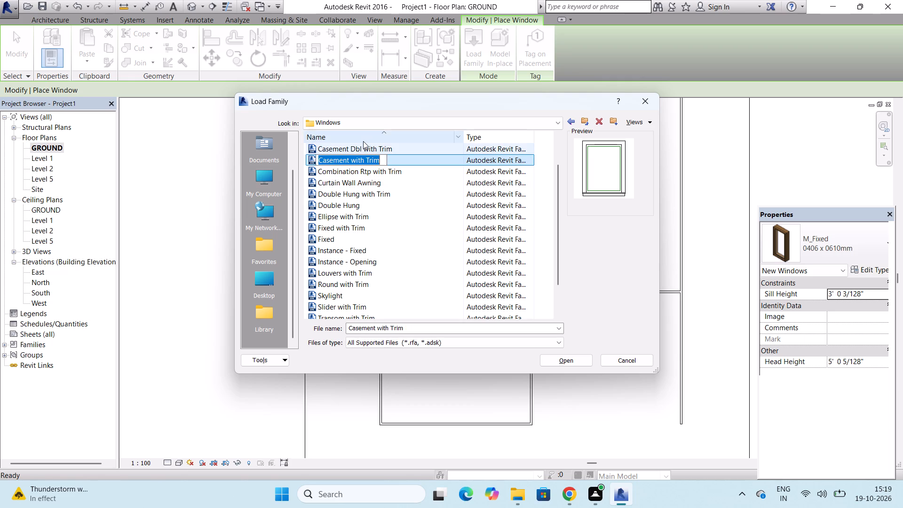
click(363, 141)
scroll(364, 205, down, 8)
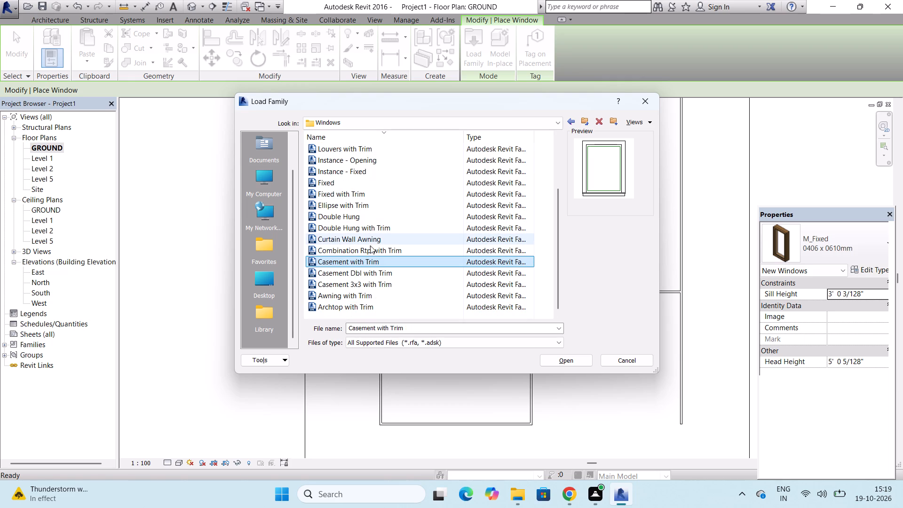
scroll(350, 224, up, 5)
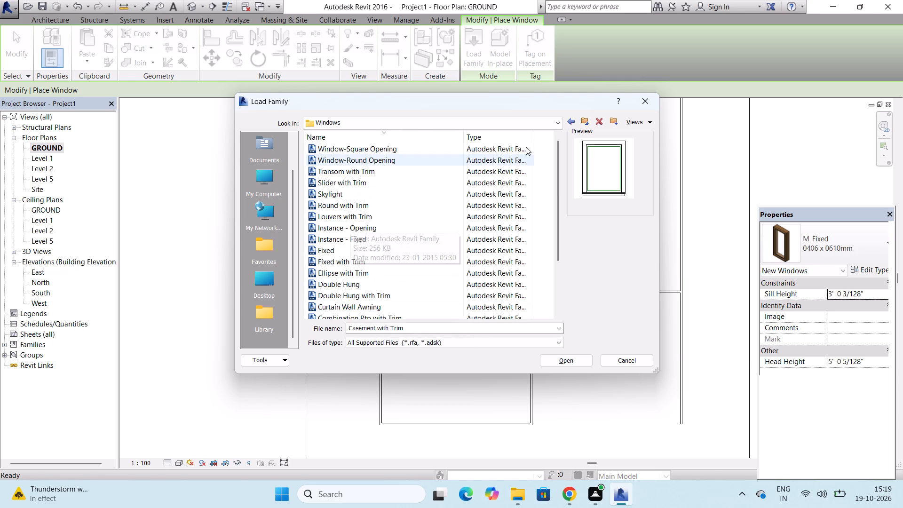
Compare the slider, transom and opening previews in the US Imperial Windows folder and load the Slider with Trim family.
click(573, 121)
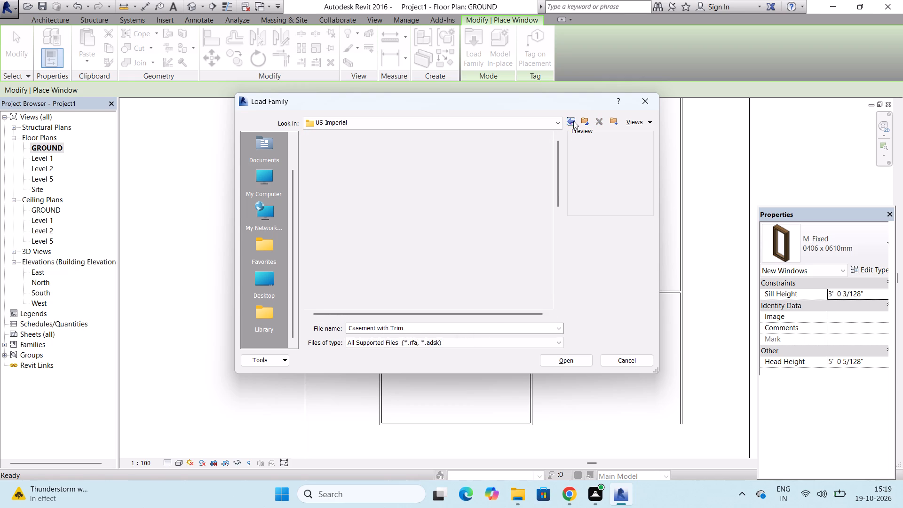
scroll(355, 286, down, 14)
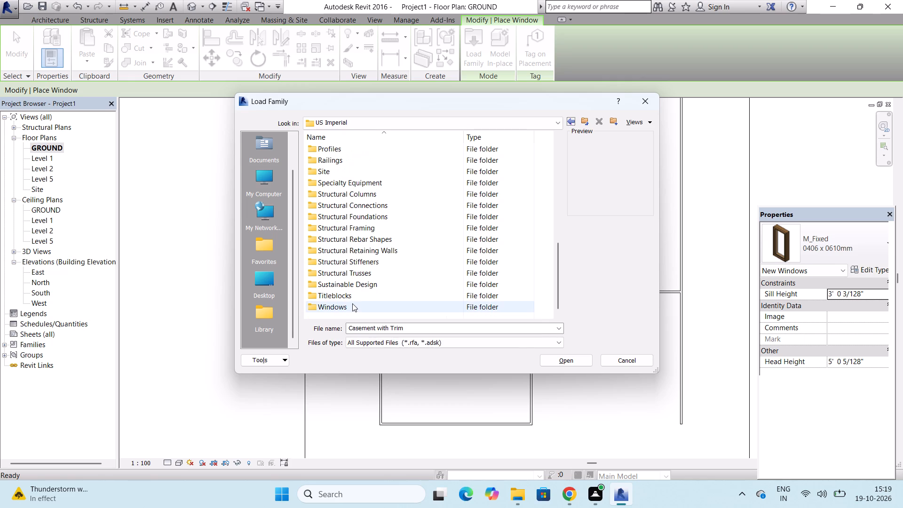
click(352, 303)
double_click(352, 303)
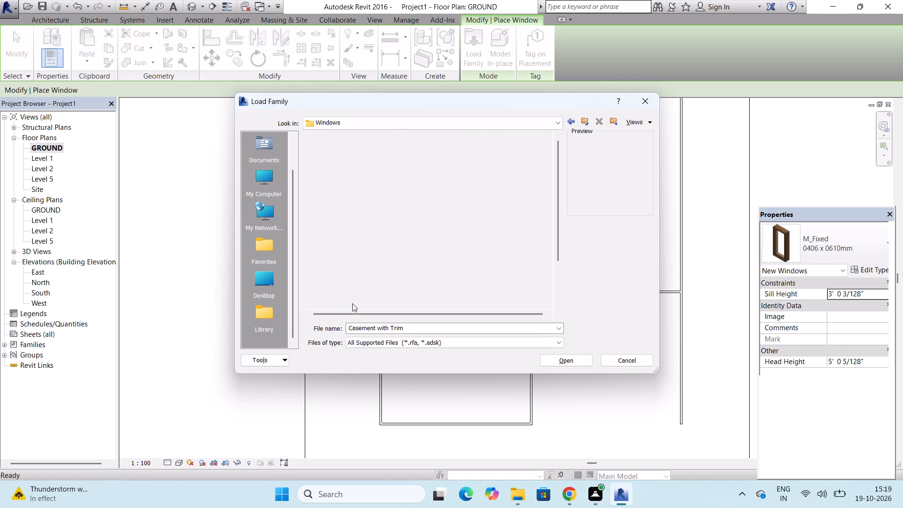
scroll(352, 299, down, 6)
click(335, 304)
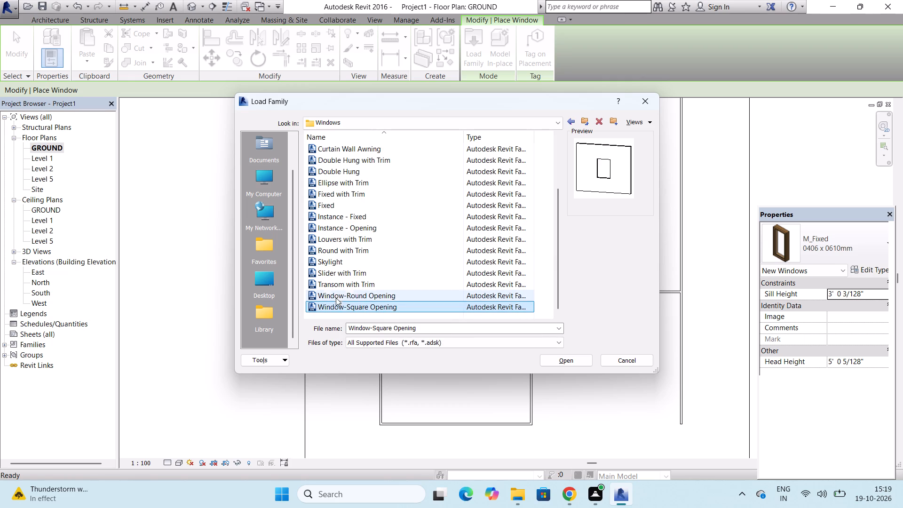
click(336, 296)
click(336, 286)
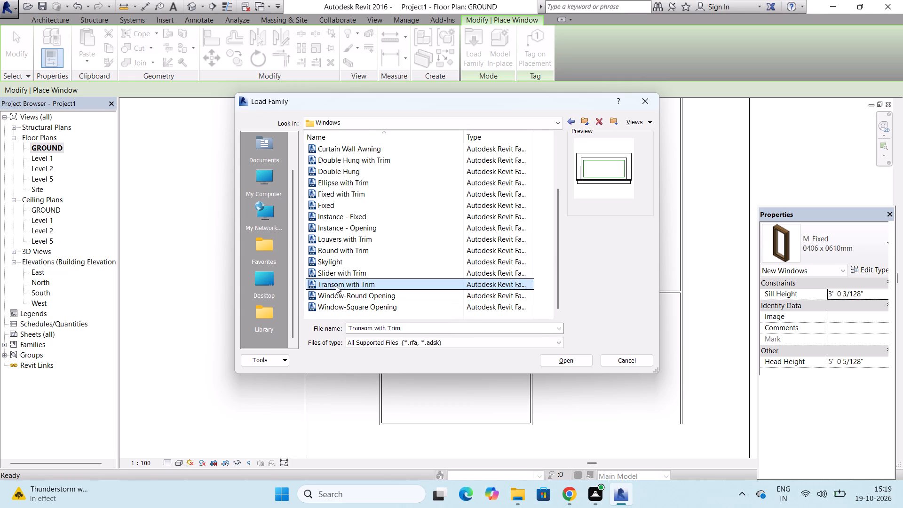
click(335, 276)
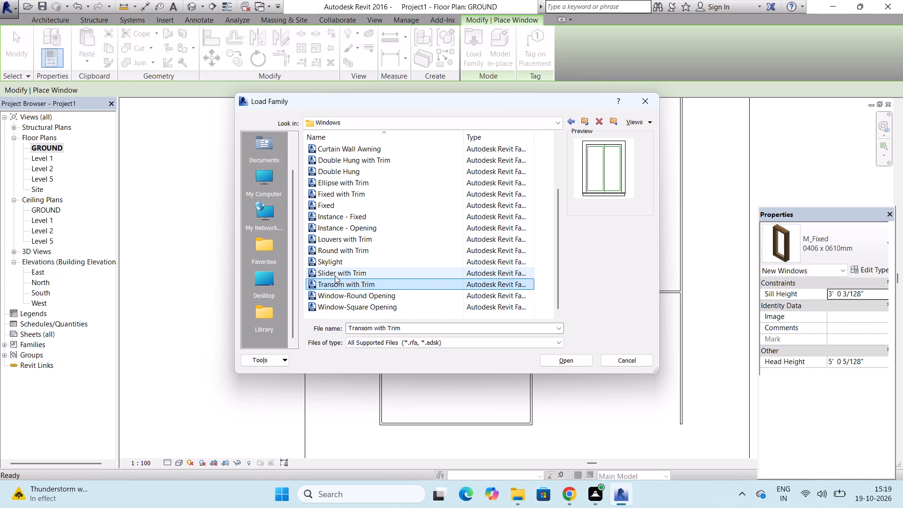
scroll(358, 221, up, 3)
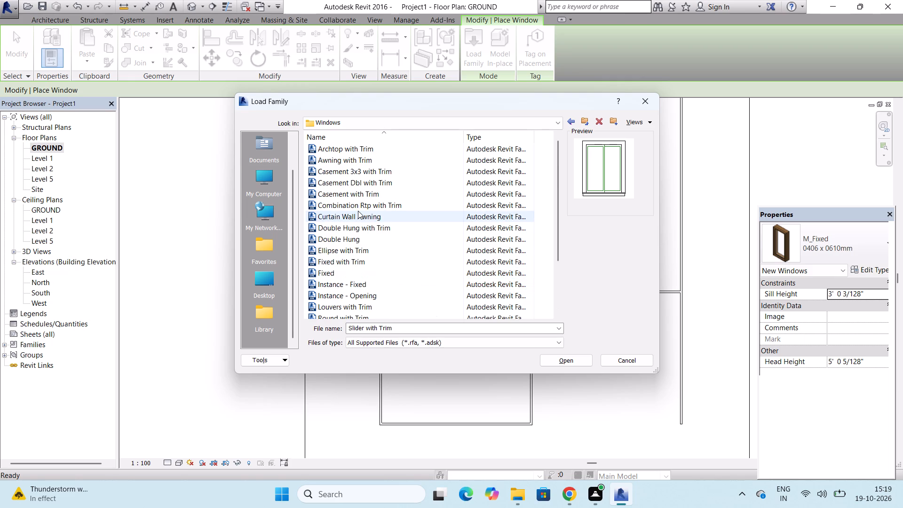
scroll(358, 211, up, 1)
click(546, 357)
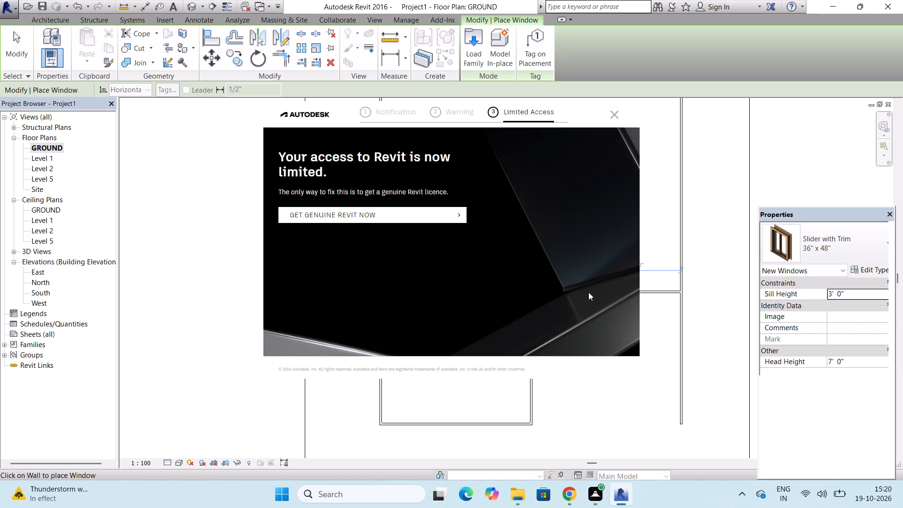
Place a Slider with Trim 36" x 48" window in the recess's horizontal wall, 11'-0" from the door.
click(614, 110)
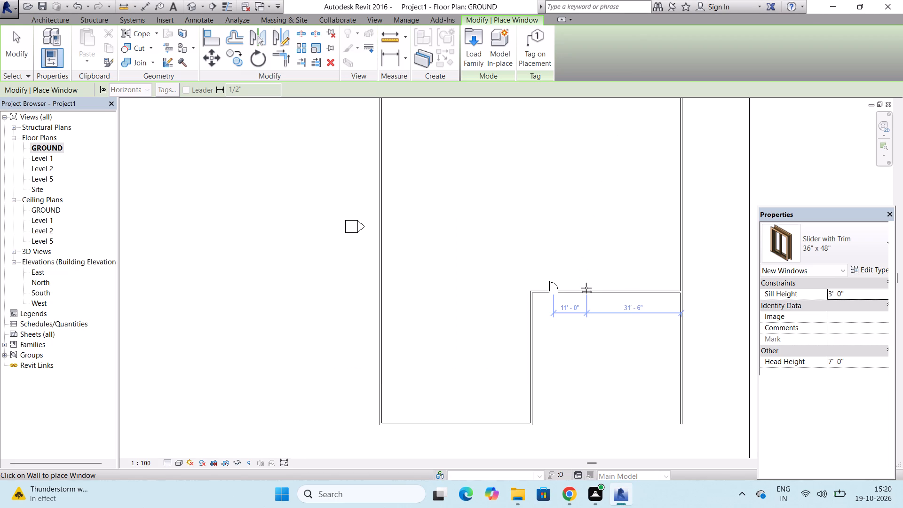
click(586, 294)
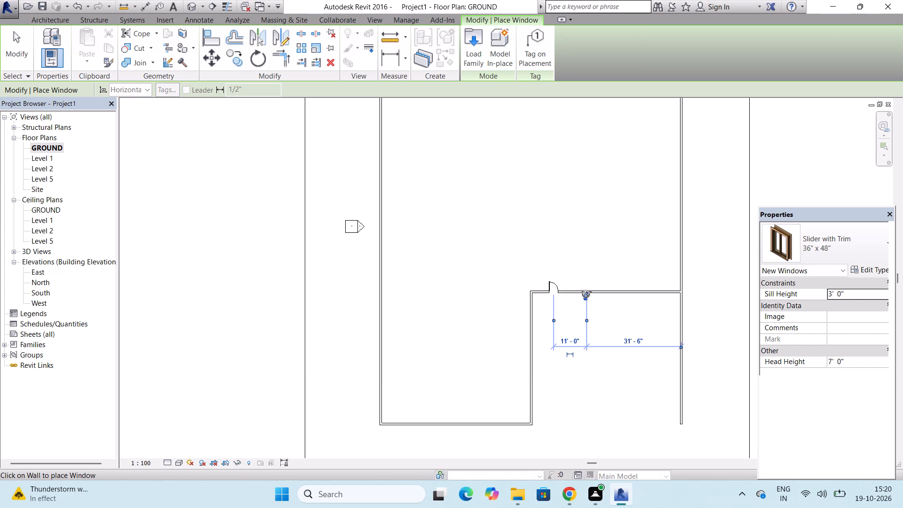
key(Escape)
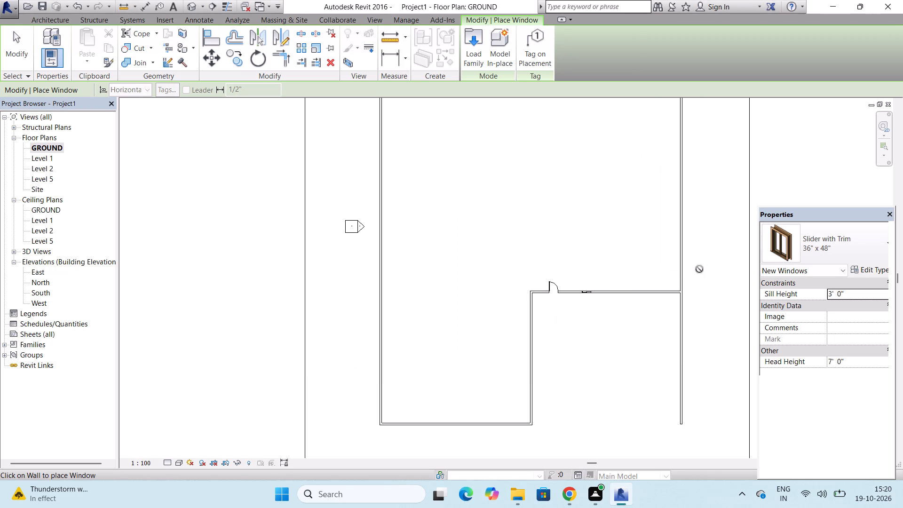
key(Escape)
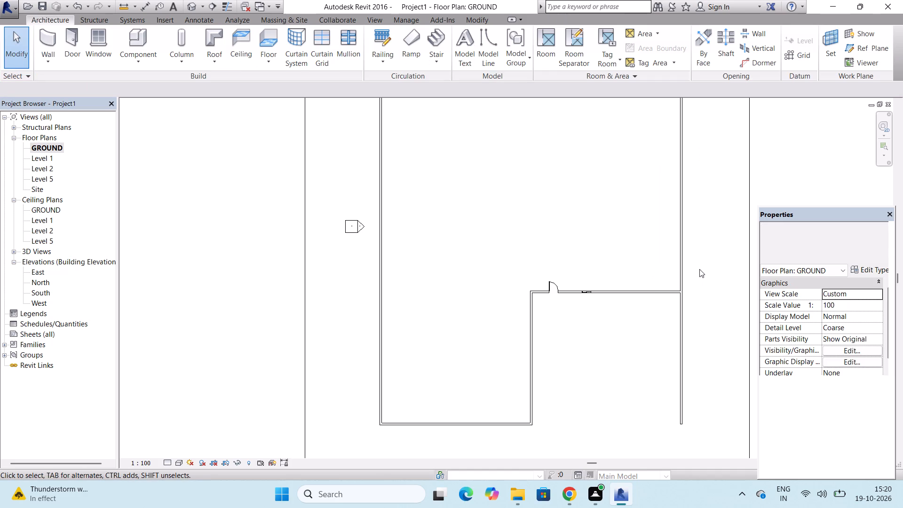
Move the 128'-0" east wall inward to 28'-0" from the recess's vertical wall.
click(696, 259)
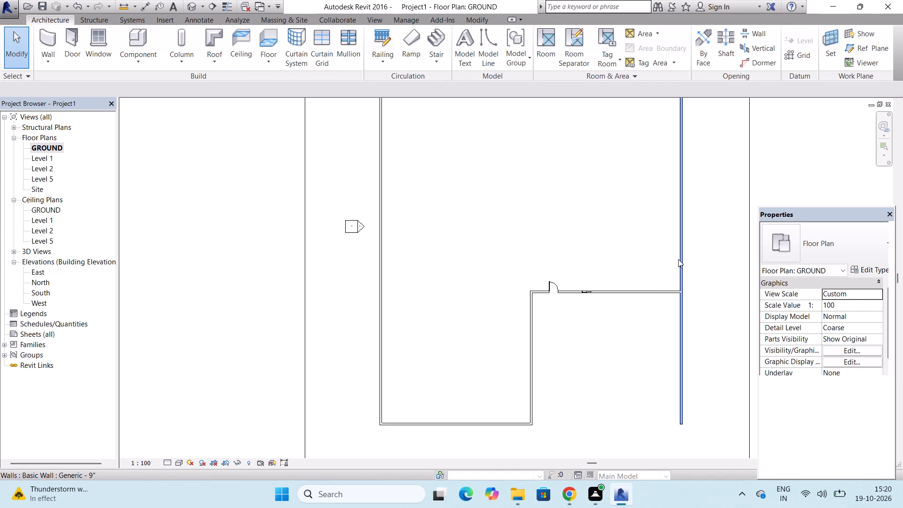
click(678, 259)
scroll(680, 346, down, 2)
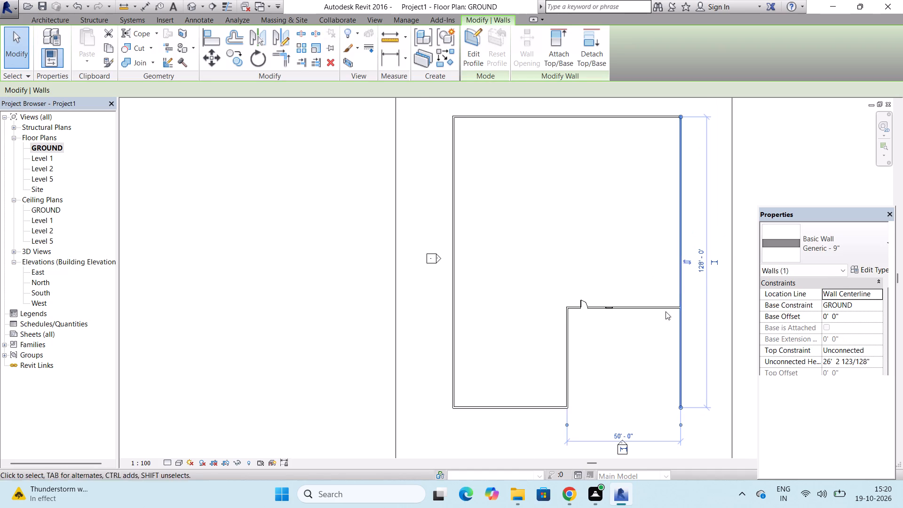
drag(680, 277, 672, 278)
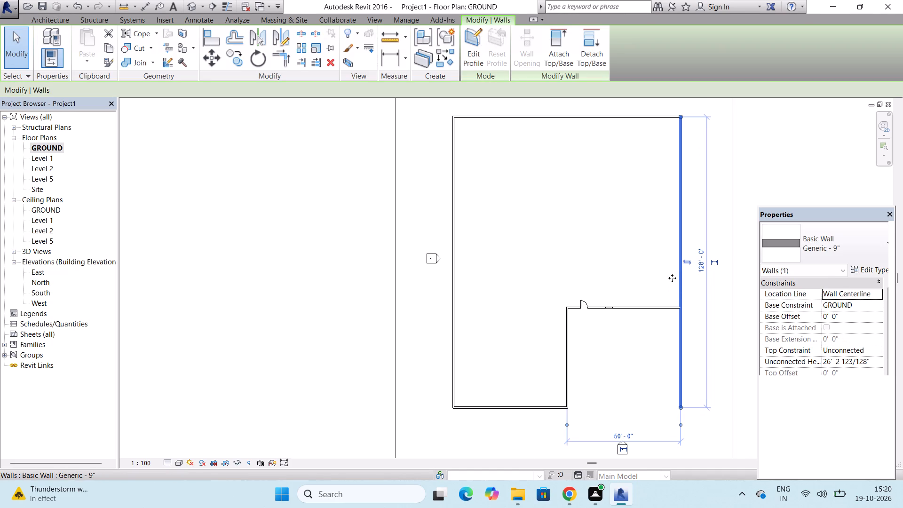
drag(672, 278, 634, 286)
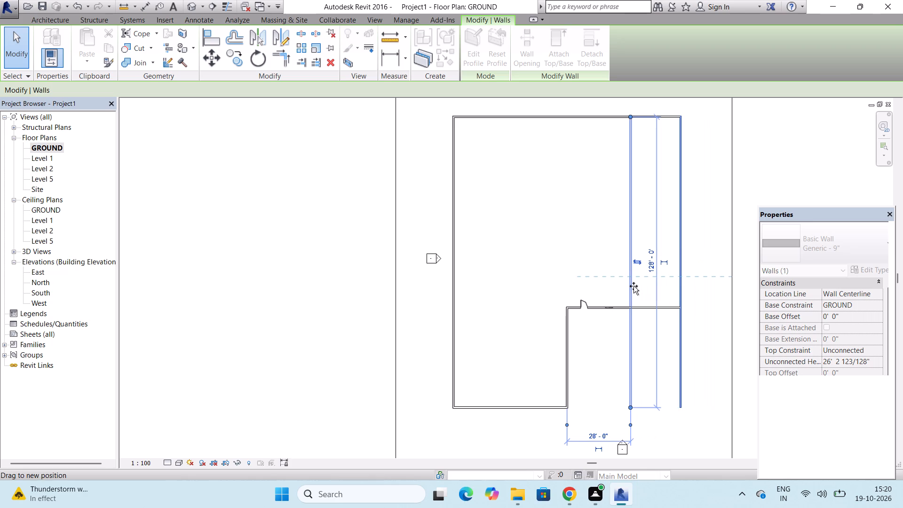
drag(634, 286, 628, 287)
drag(628, 287, 626, 287)
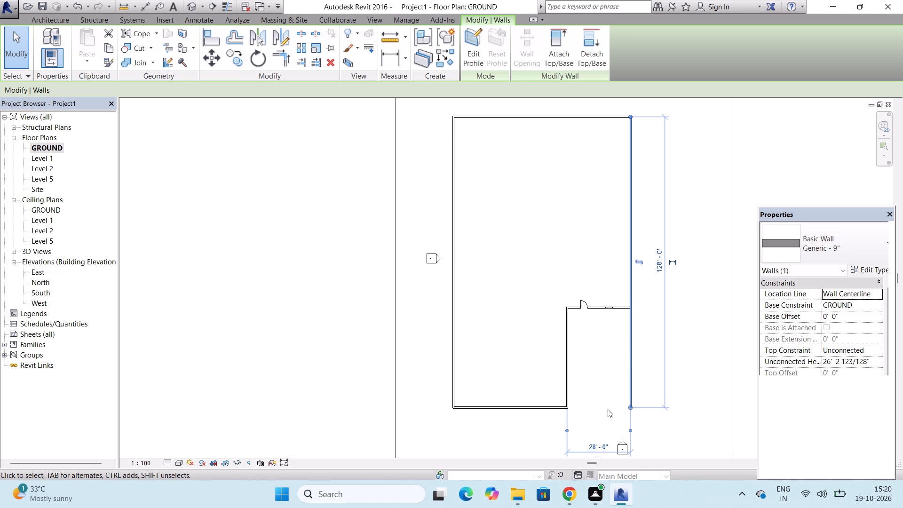
key(Escape)
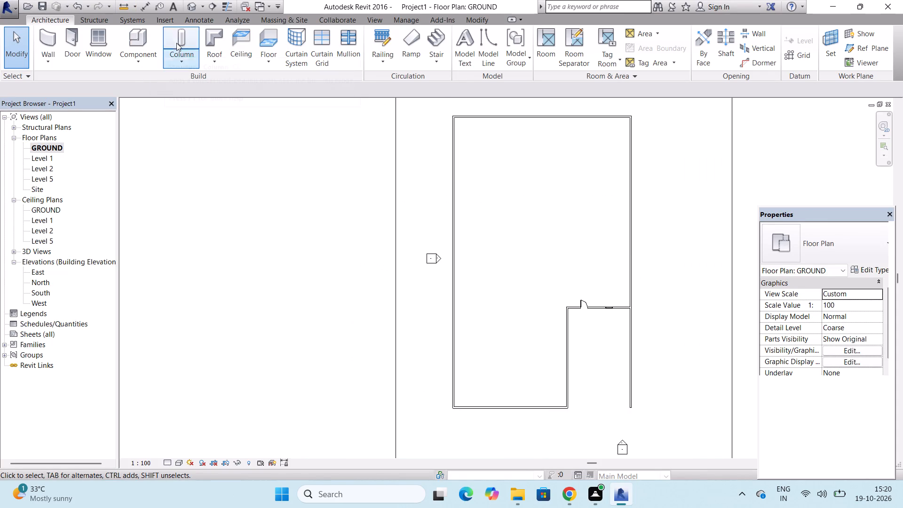
Start a sketched ceiling and draw its rectangular boundary from the east wall's free south end to the building's northwest outer corner.
click(234, 55)
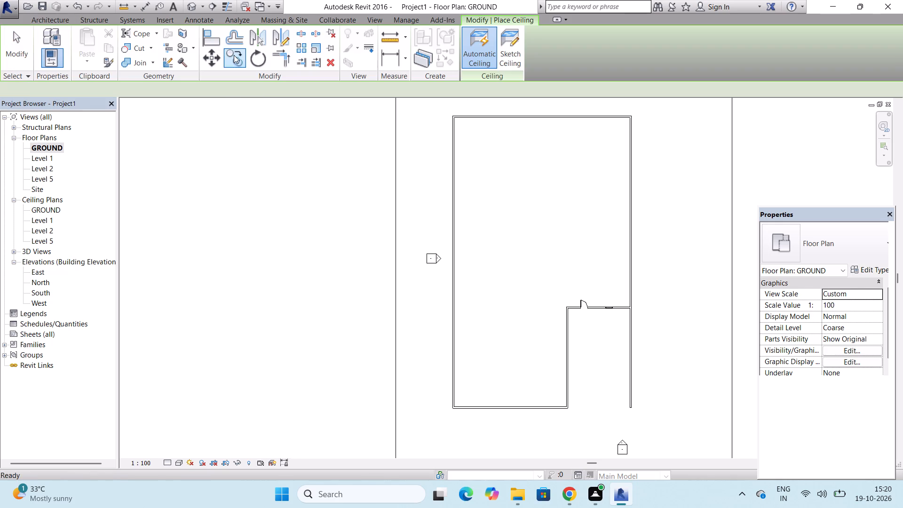
click(512, 48)
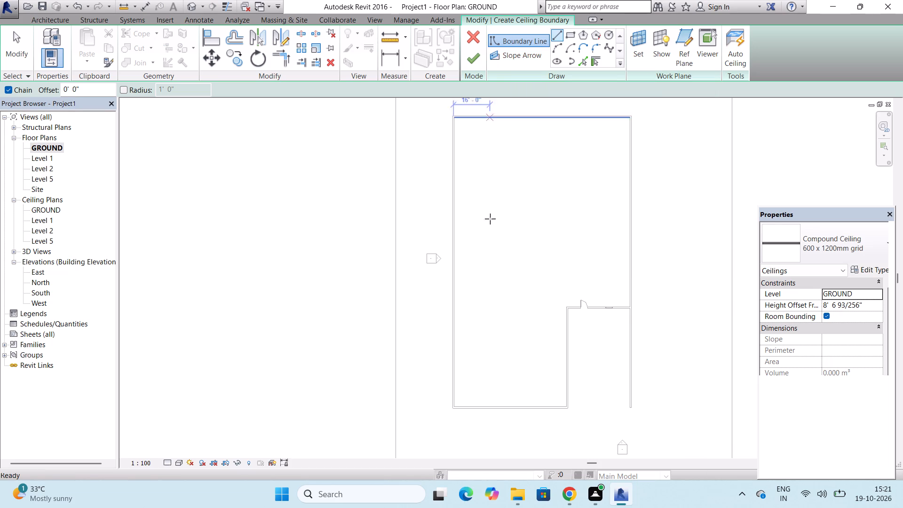
click(571, 37)
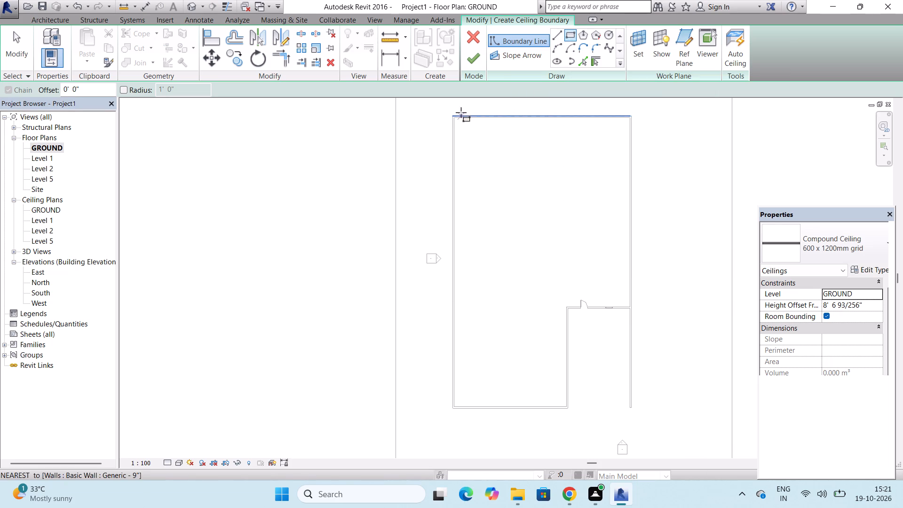
scroll(623, 413, up, 5)
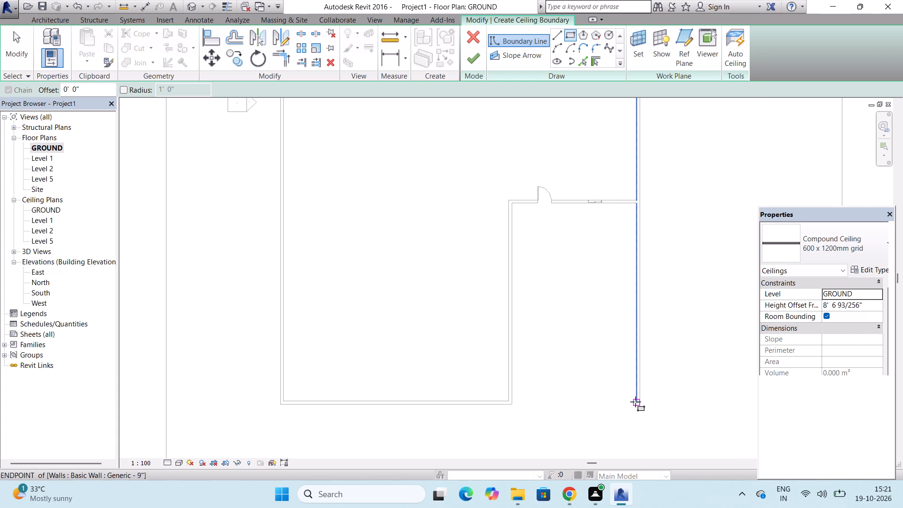
scroll(635, 402, up, 4)
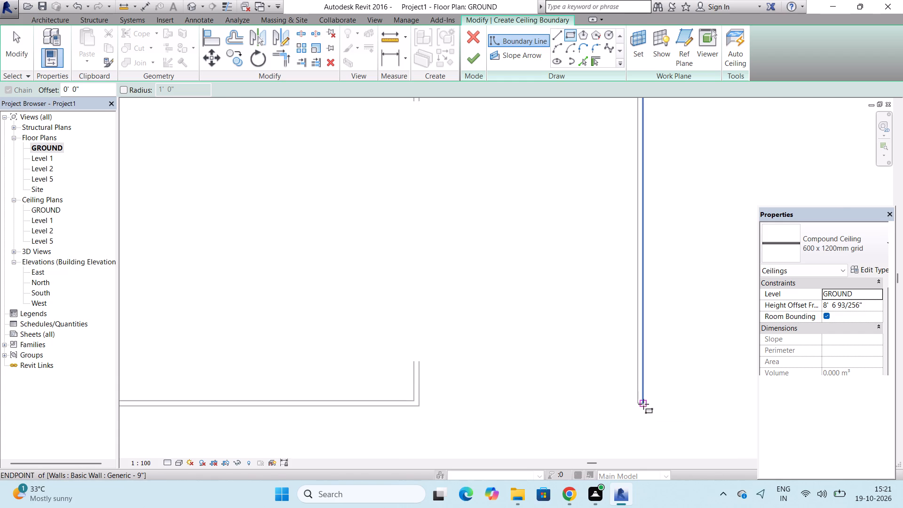
click(643, 404)
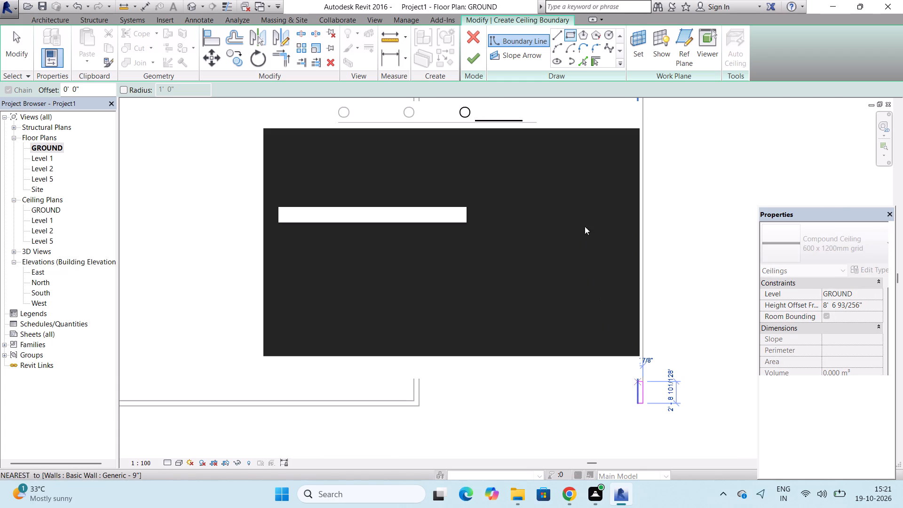
click(618, 113)
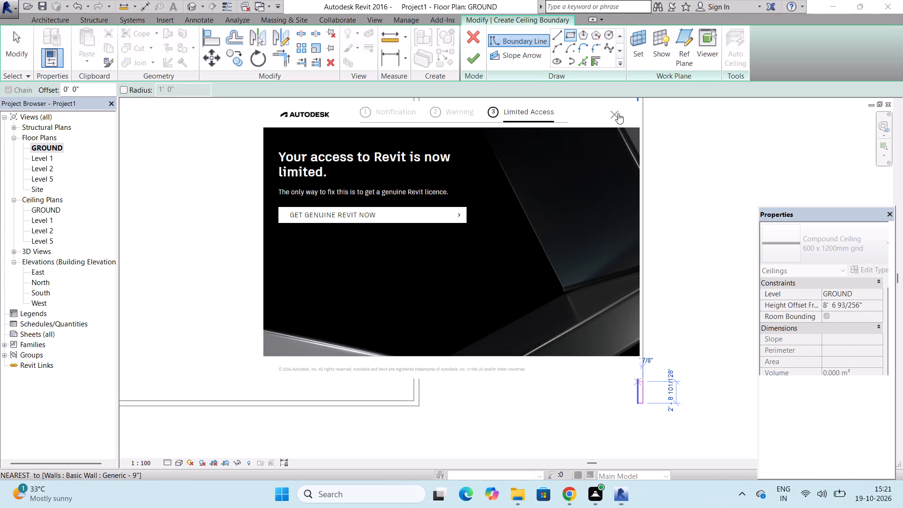
scroll(585, 273, down, 3)
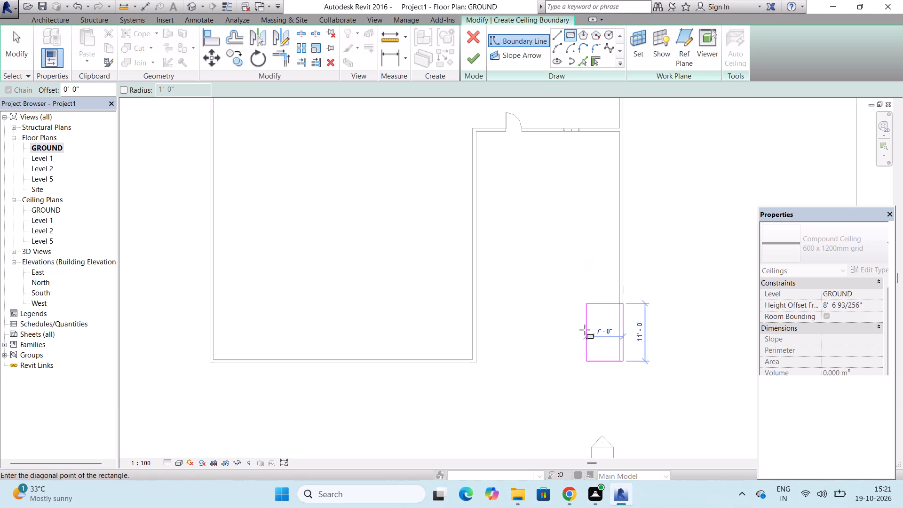
scroll(584, 338, down, 9)
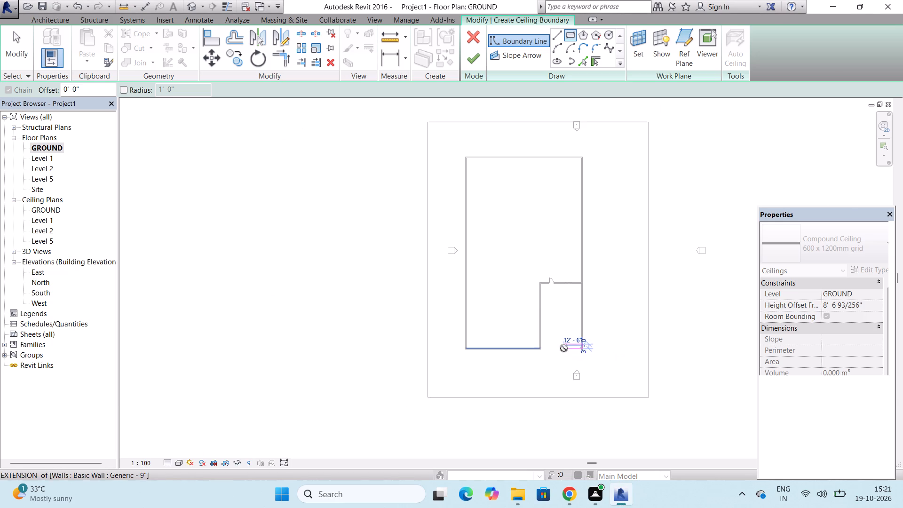
scroll(462, 144, up, 6)
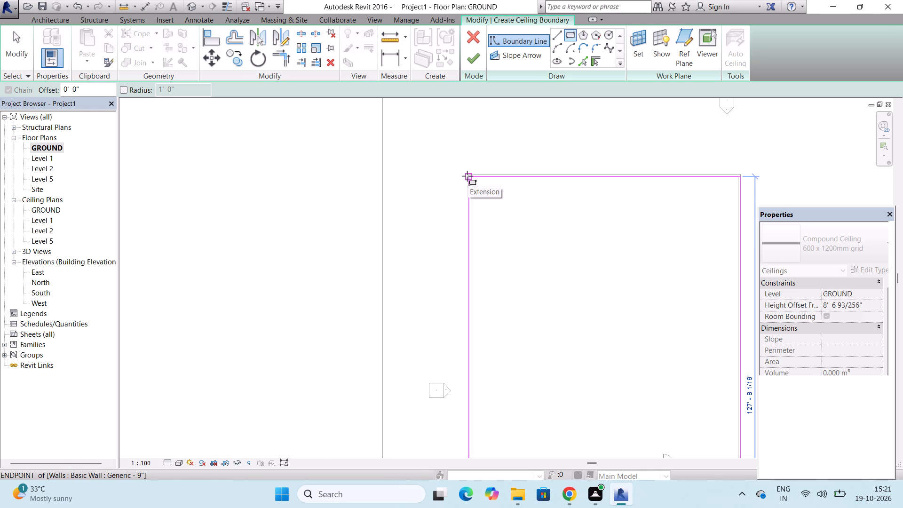
scroll(467, 176, up, 4)
click(467, 171)
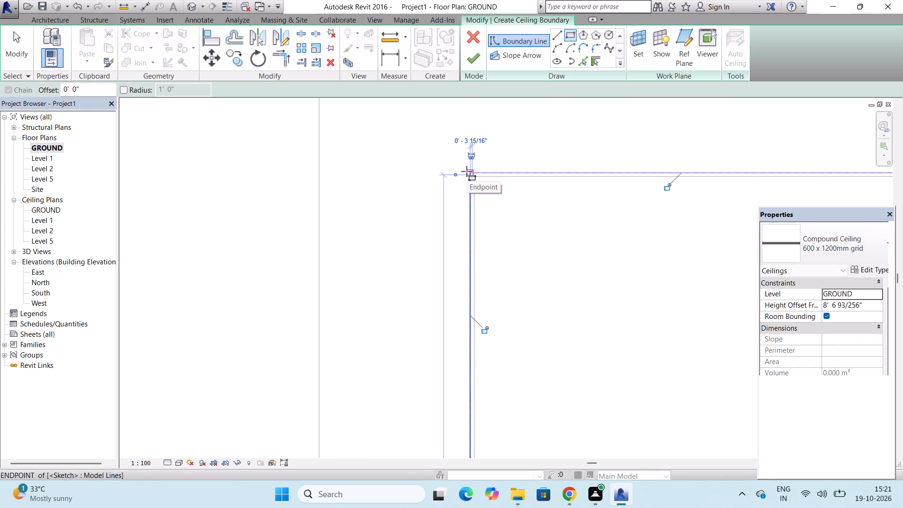
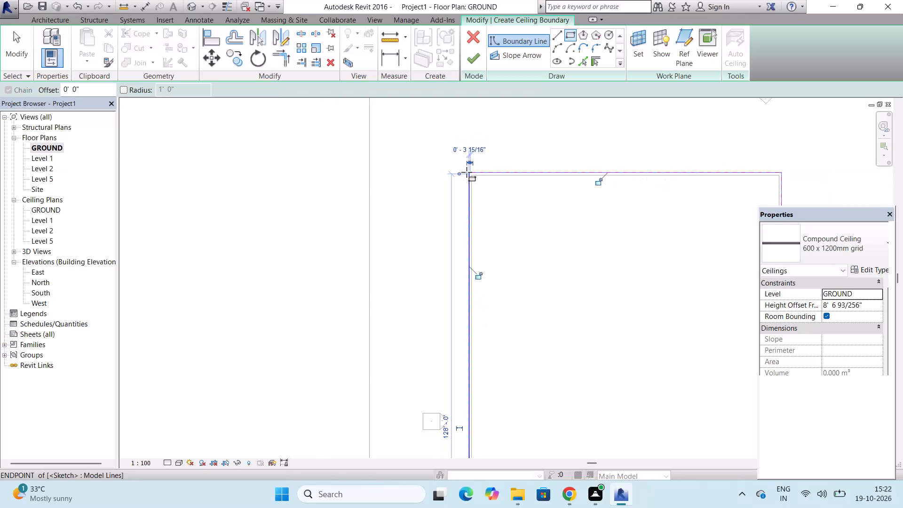
Finish the rectangular ceiling sketch to create the 600 x 1200mm grid Compound Ceiling on the GROUND level.
scroll(467, 172, up, 5)
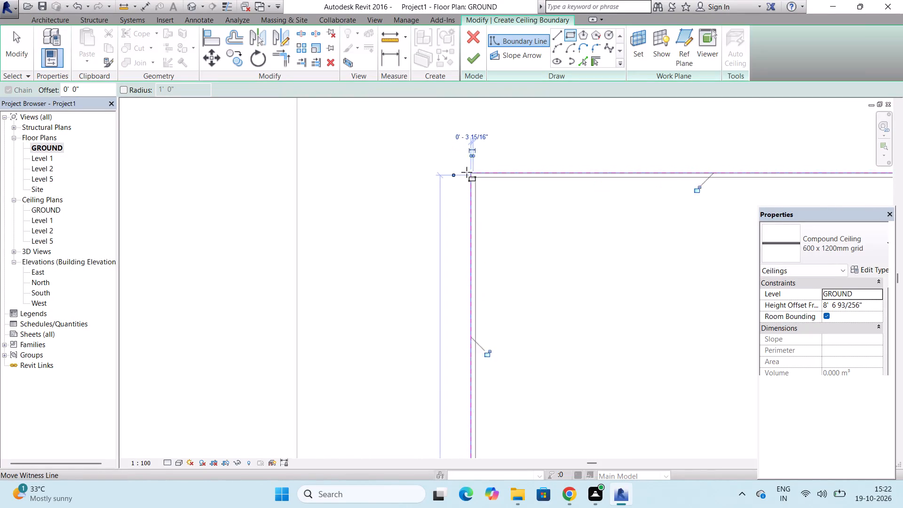
scroll(467, 172, up, 4)
scroll(474, 173, down, 5)
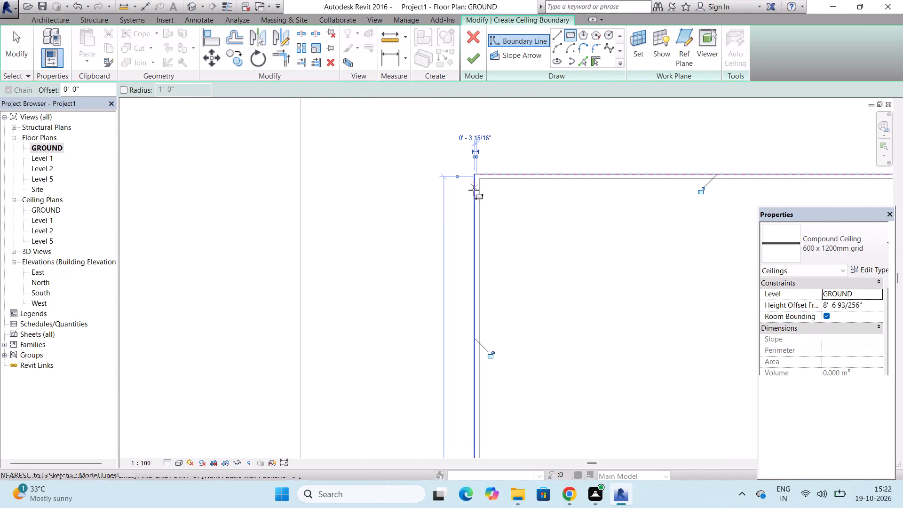
scroll(396, 258, down, 15)
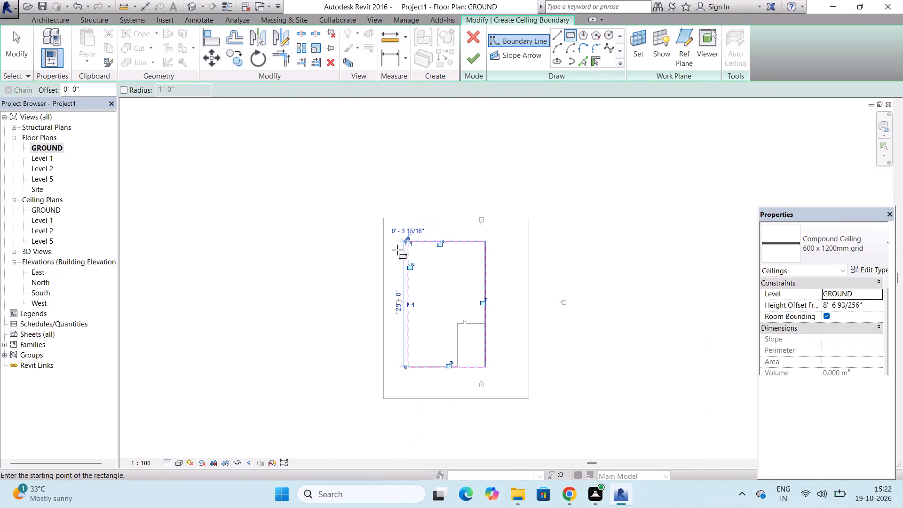
click(475, 56)
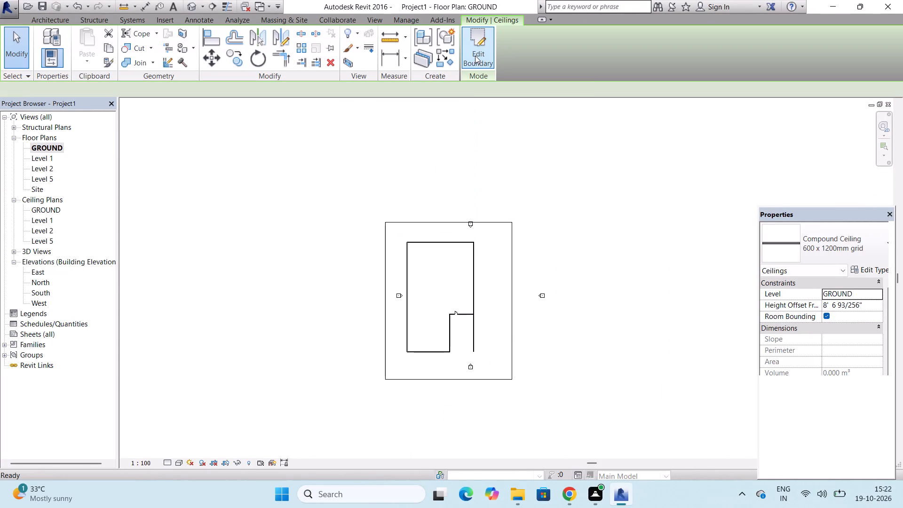
Open the default 3D view of the building and set its visual style to Realistic.
click(186, 3)
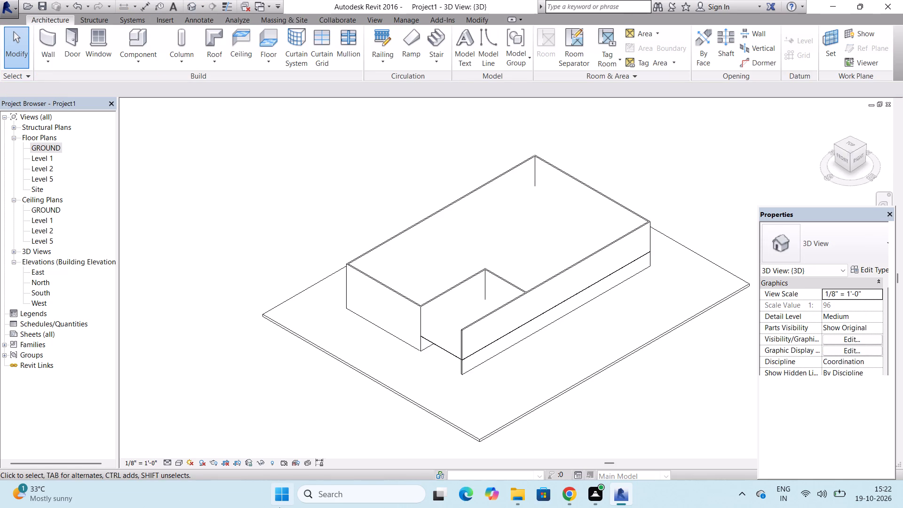
click(176, 464)
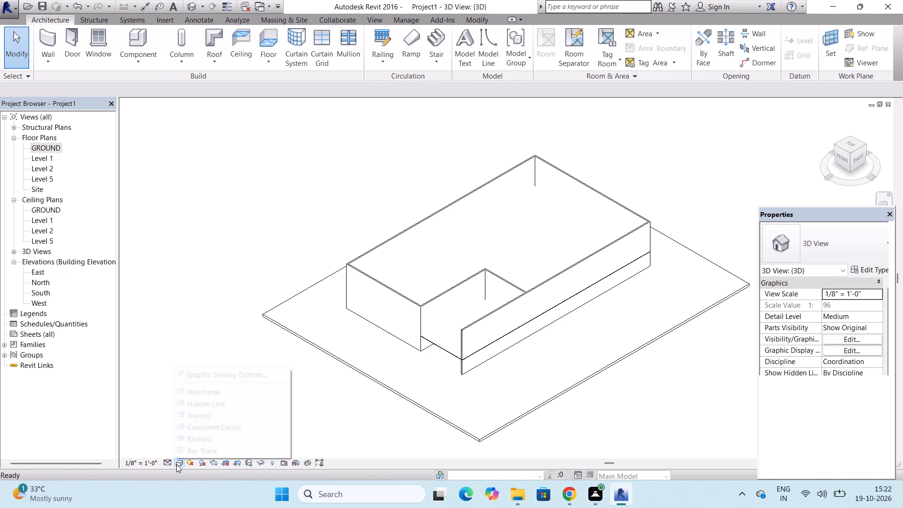
click(189, 440)
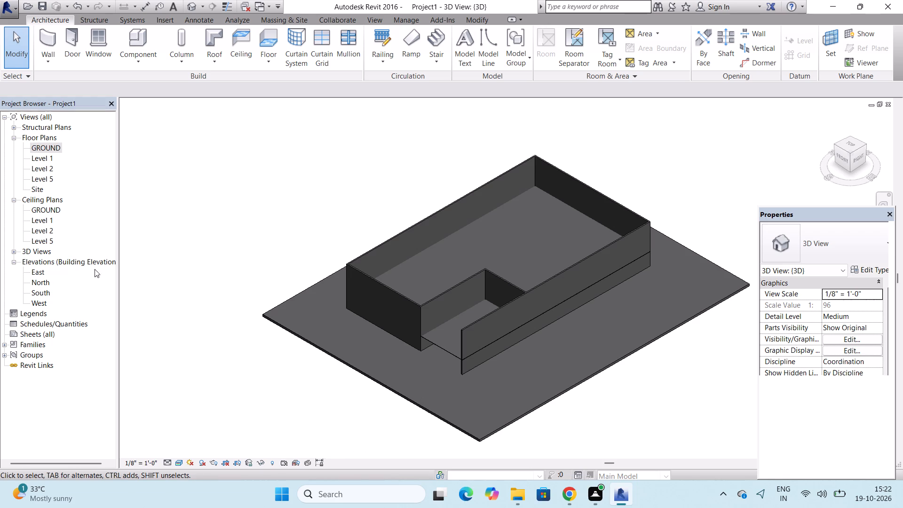
Open the South elevation and examine the ceiling's height relative to the walls, door, window and level lines.
double_click(45, 294)
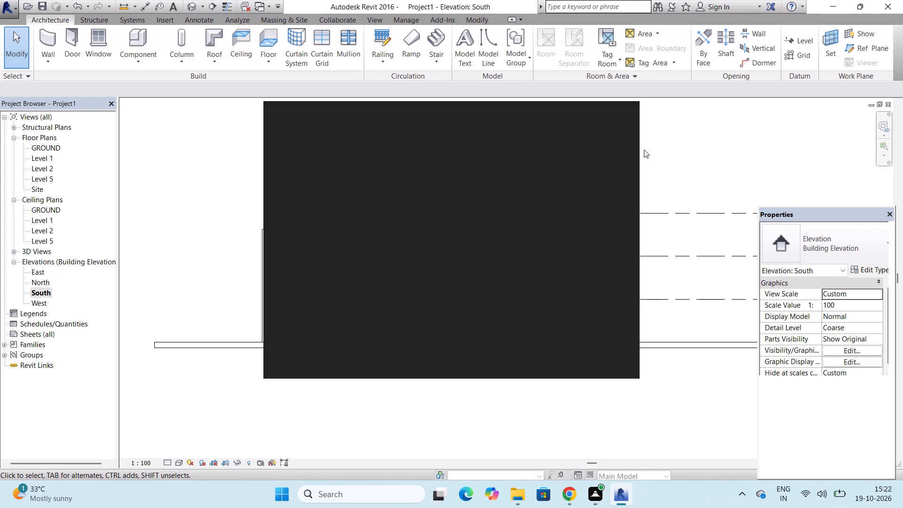
scroll(644, 149, down, 6)
scroll(642, 166, up, 9)
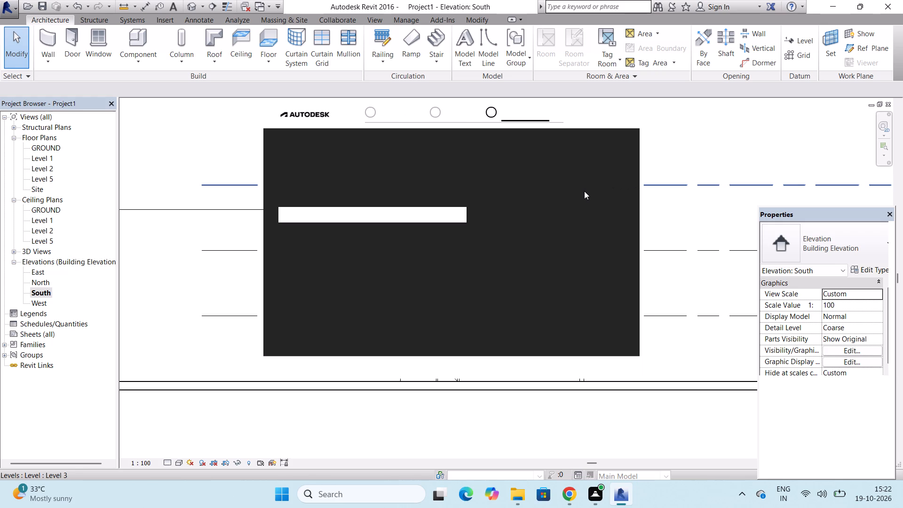
click(614, 113)
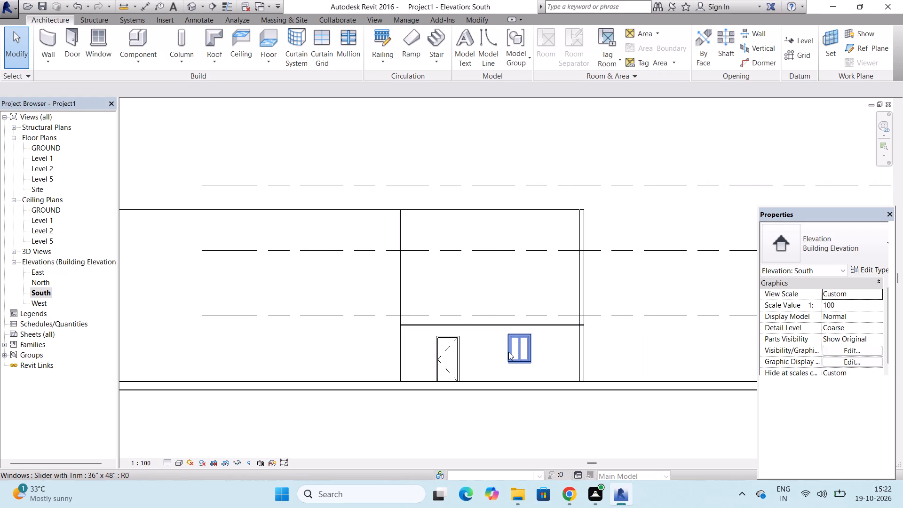
click(506, 327)
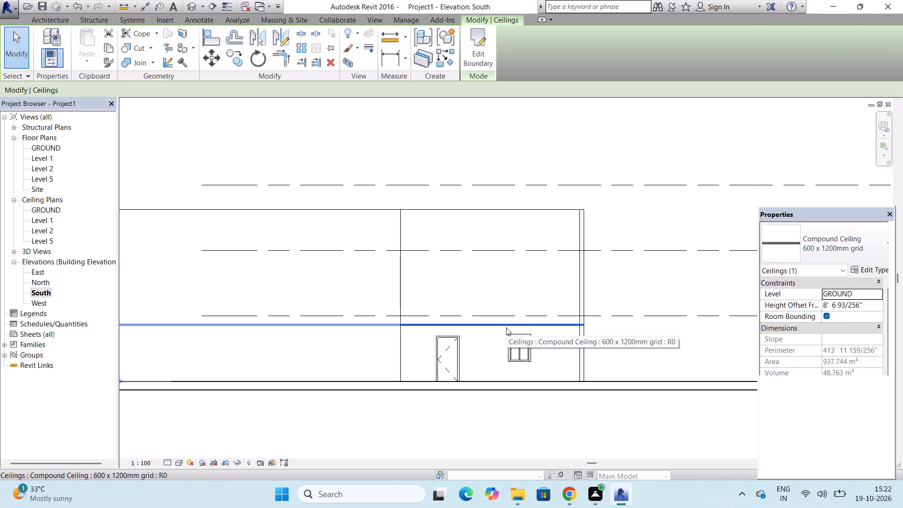
key(Escape)
key(Escape)
key(Escape)
key(Escape)
key(Escape)
key(Escape)
scroll(506, 327, down, 4)
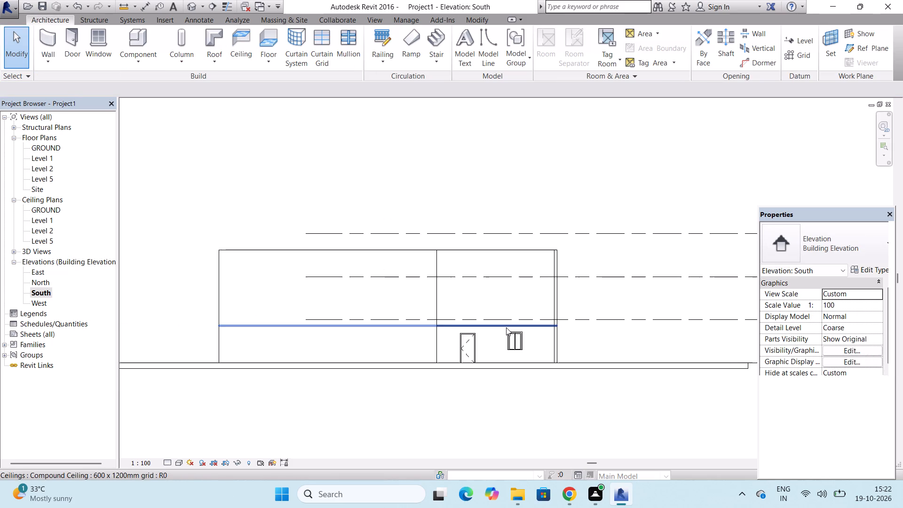
scroll(427, 285, down, 2)
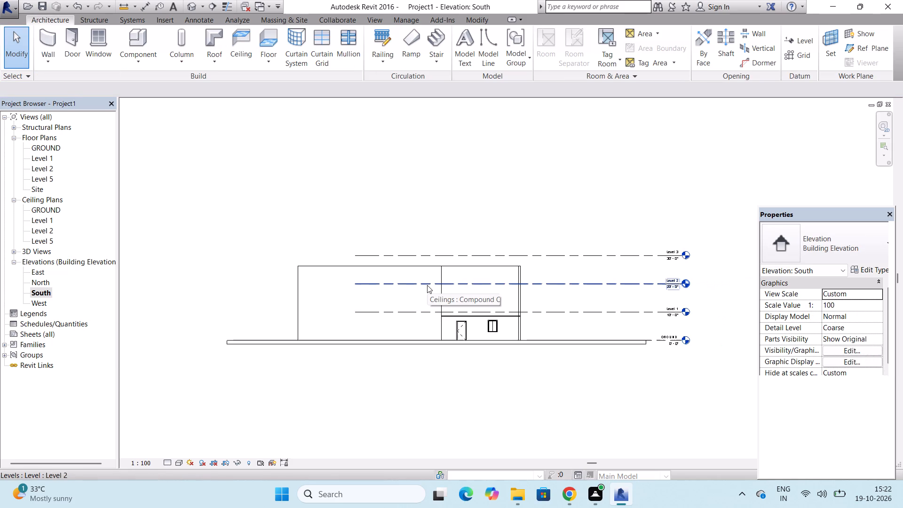
scroll(691, 346, up, 6)
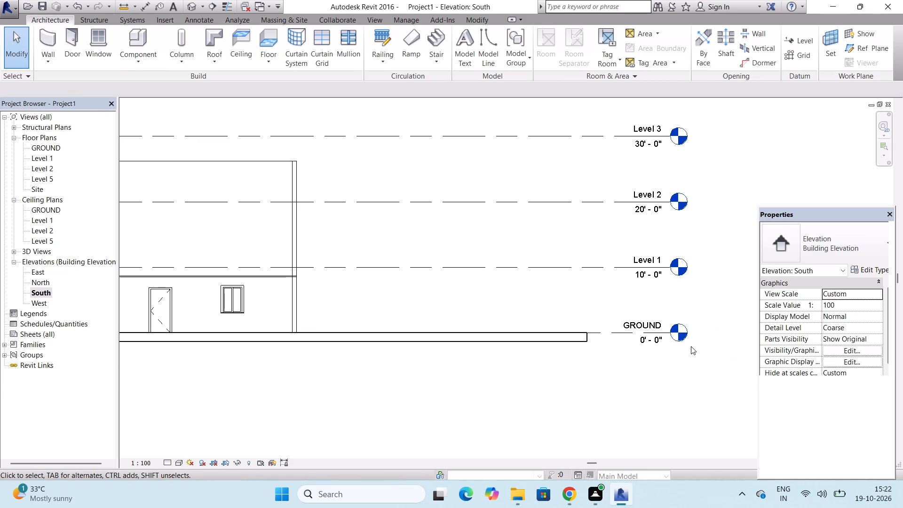
scroll(691, 346, down, 4)
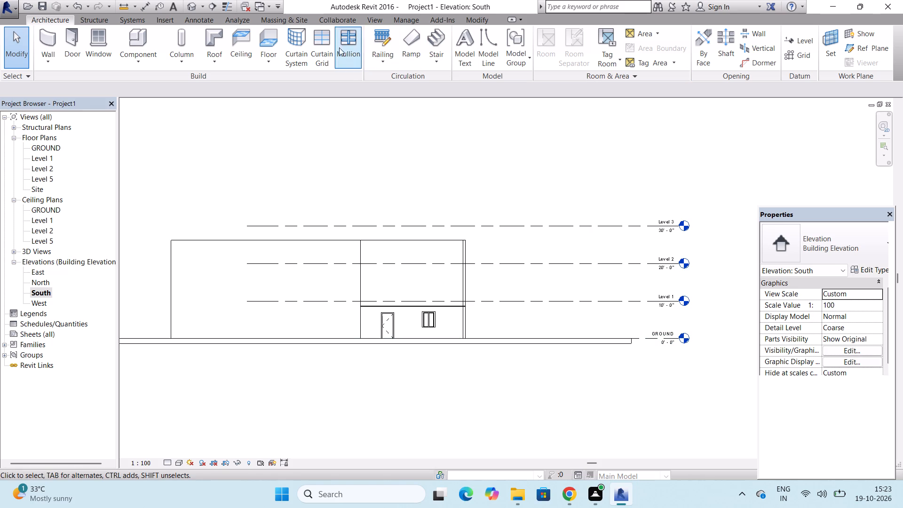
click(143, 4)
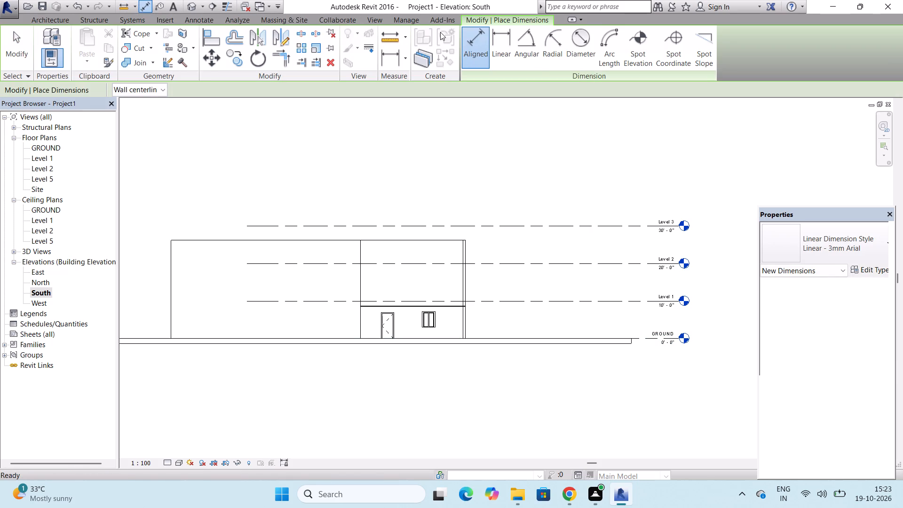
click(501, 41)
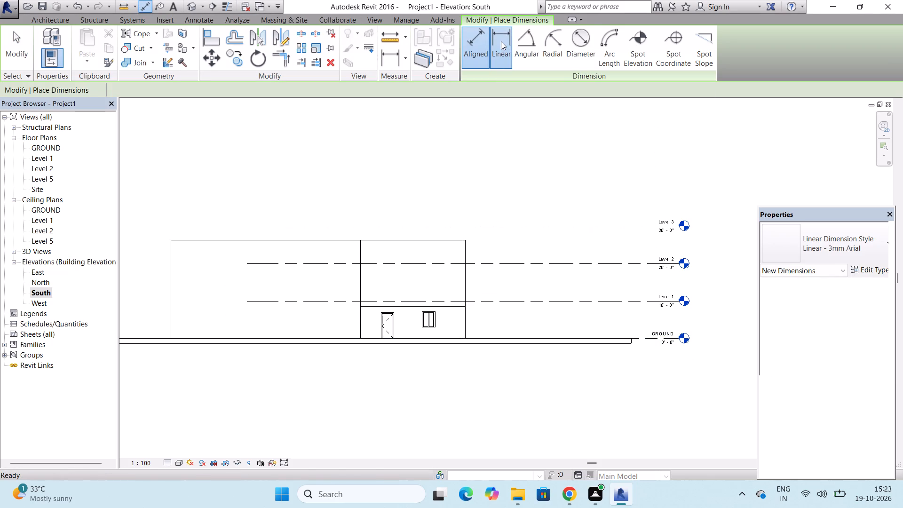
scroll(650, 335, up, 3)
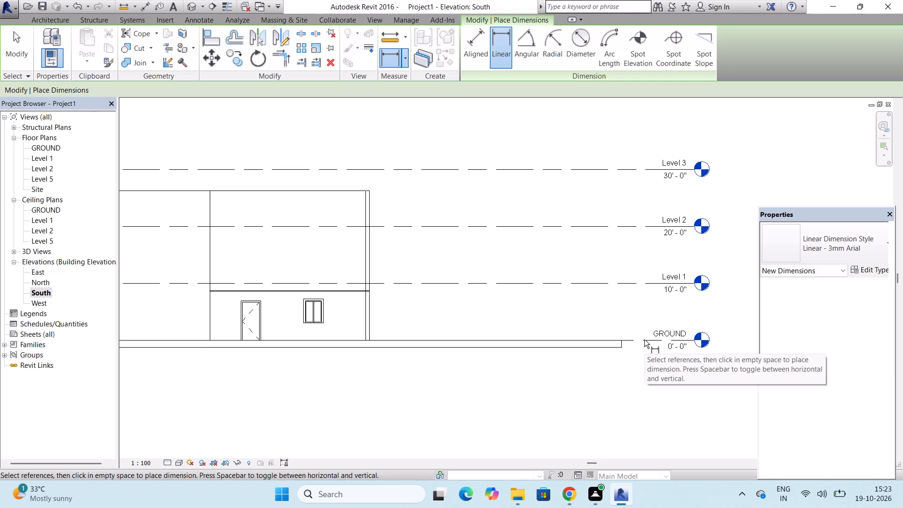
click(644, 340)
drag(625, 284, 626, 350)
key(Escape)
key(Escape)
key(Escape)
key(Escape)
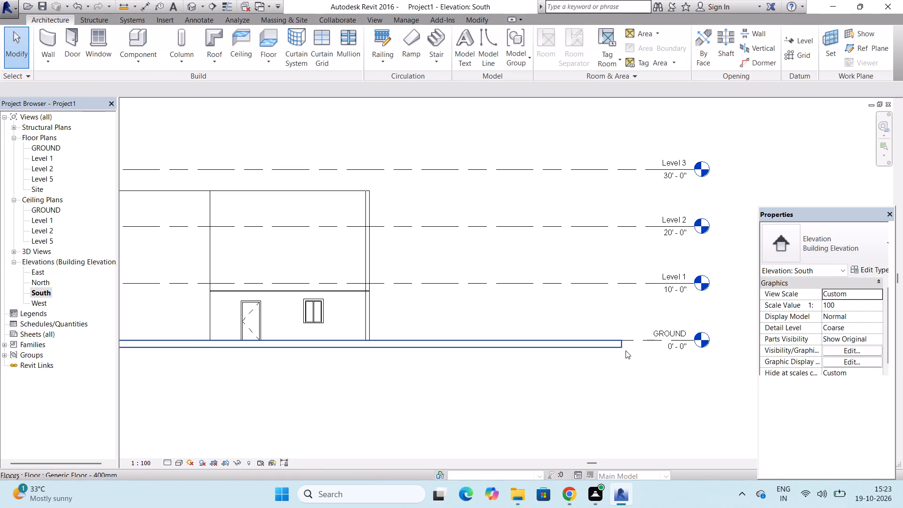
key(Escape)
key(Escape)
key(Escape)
Lower the tops of the front south wall and the north wall behind it to Level 1, 10'-0" high.
scroll(572, 325, down, 3)
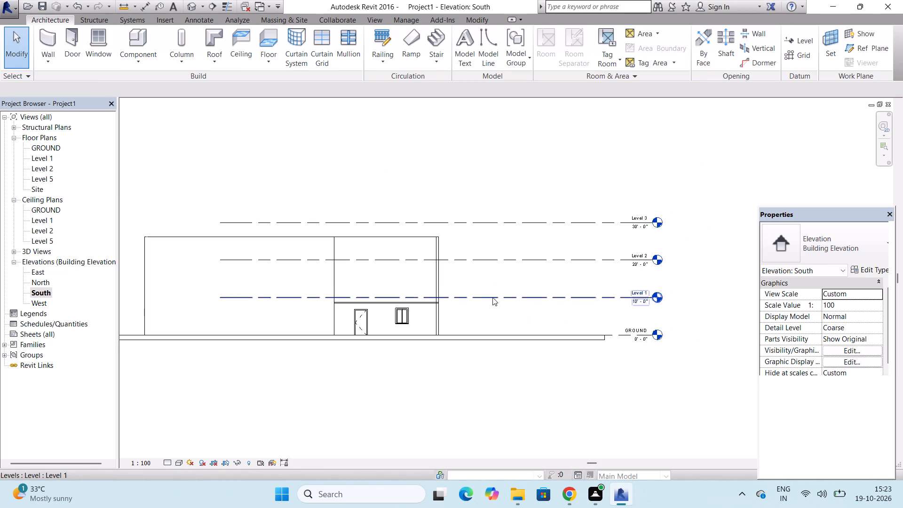
click(313, 240)
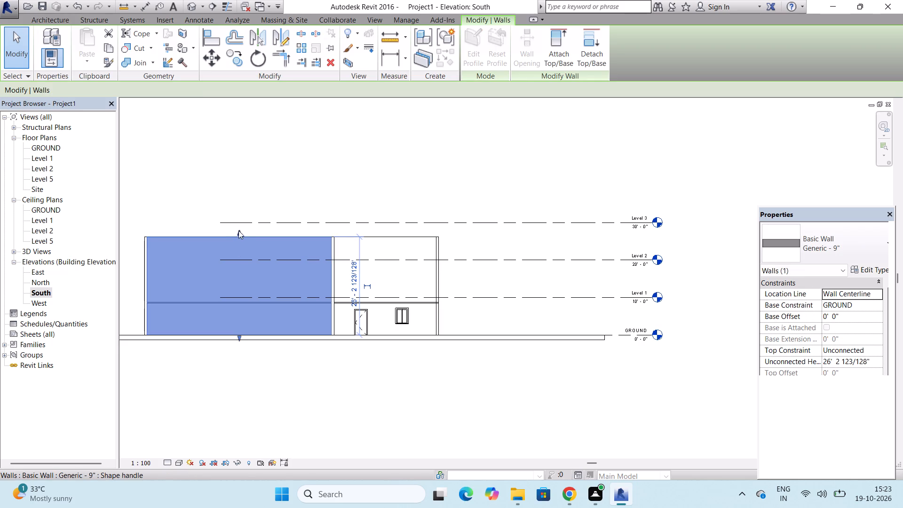
drag(239, 230, 239, 273)
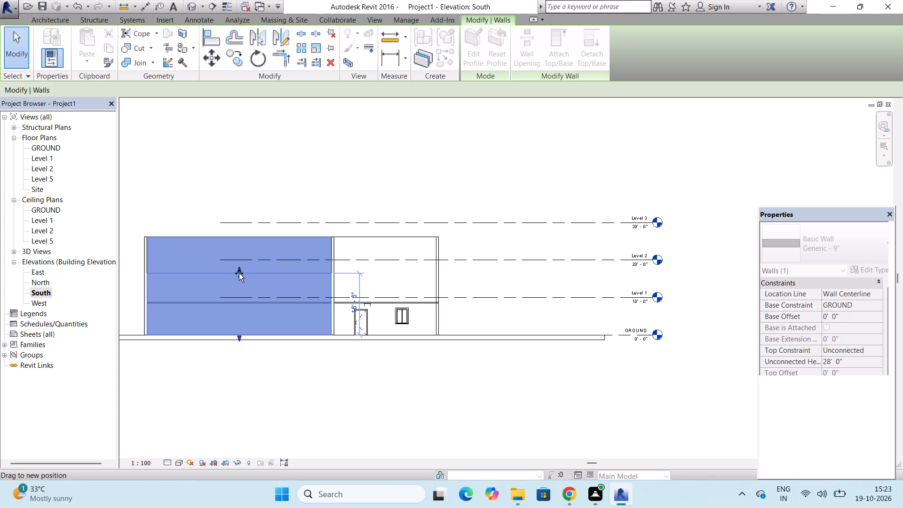
drag(239, 273, 240, 300)
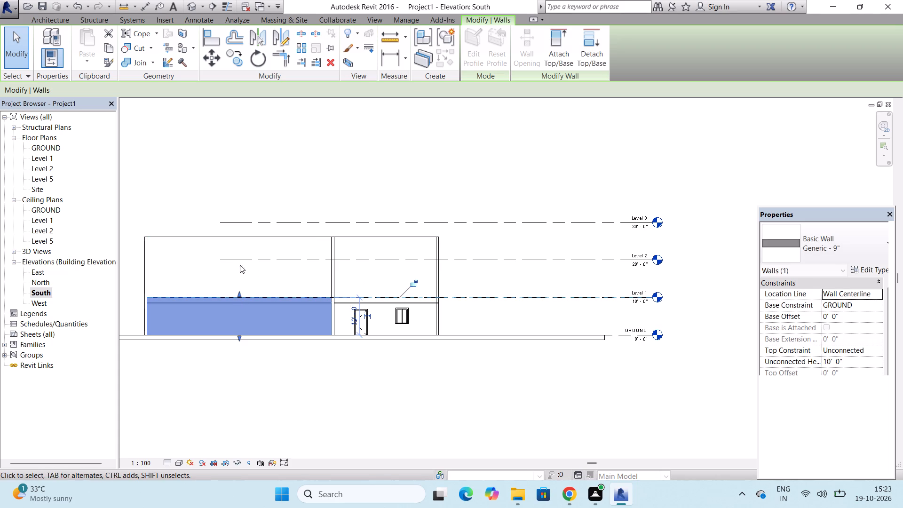
click(240, 241)
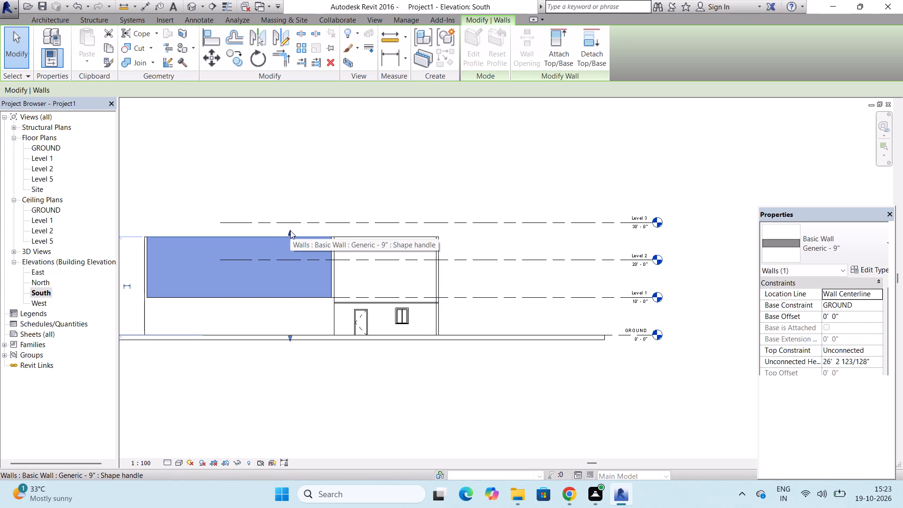
drag(290, 230, 285, 297)
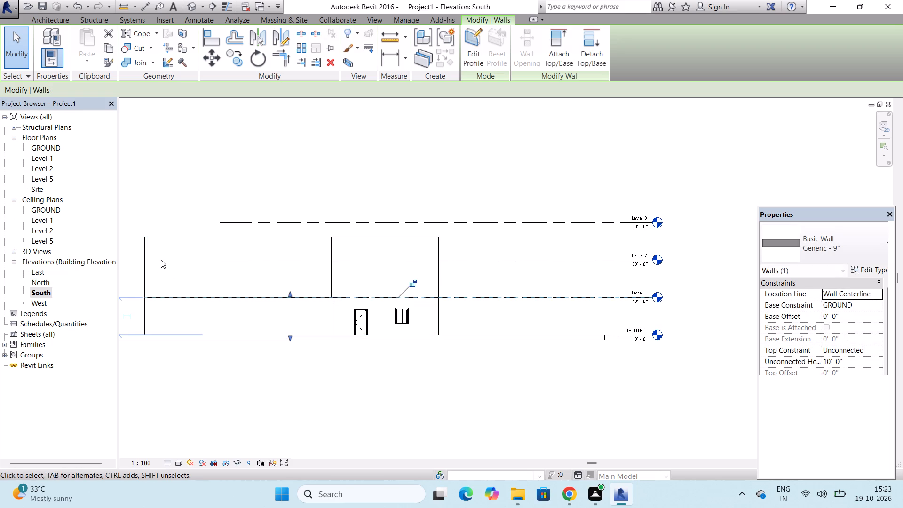
Lower the tops of the west wall and the recess's vertical wall to Level 1, 10'-0" high.
click(146, 256)
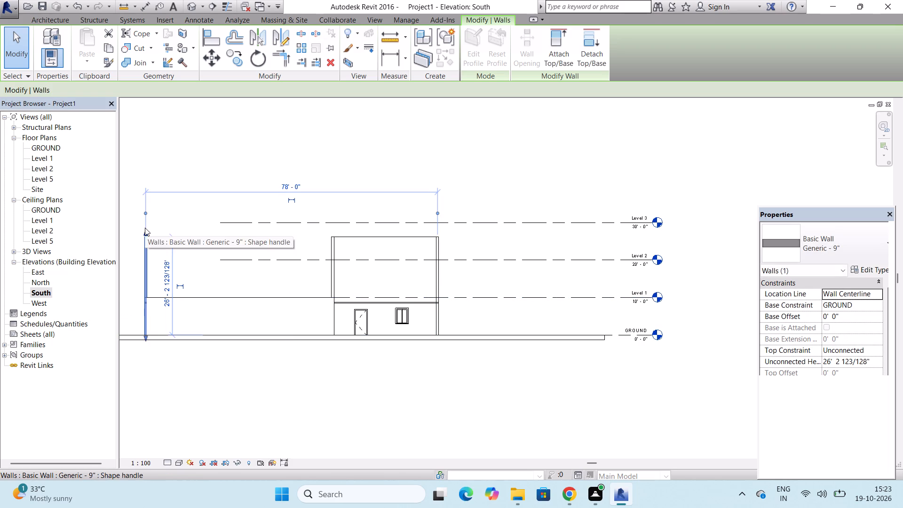
drag(144, 232, 144, 299)
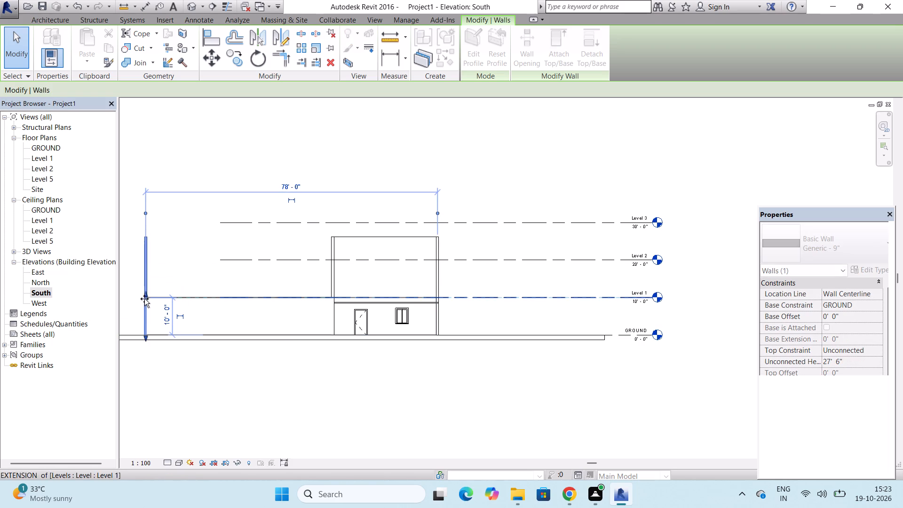
drag(144, 299, 144, 300)
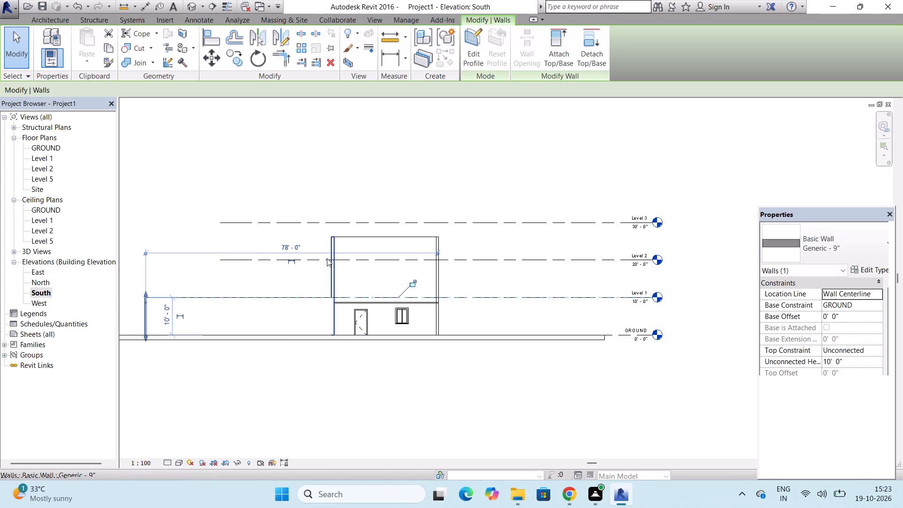
click(332, 247)
drag(332, 233, 328, 301)
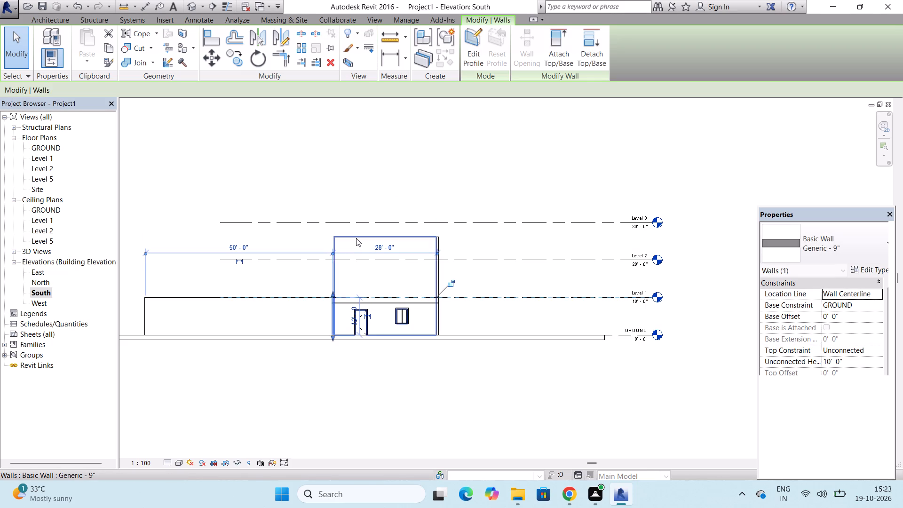
Lower the tops of the recess wall holding the door and window and of the east wall to Level 1, 10'-0" high.
click(356, 238)
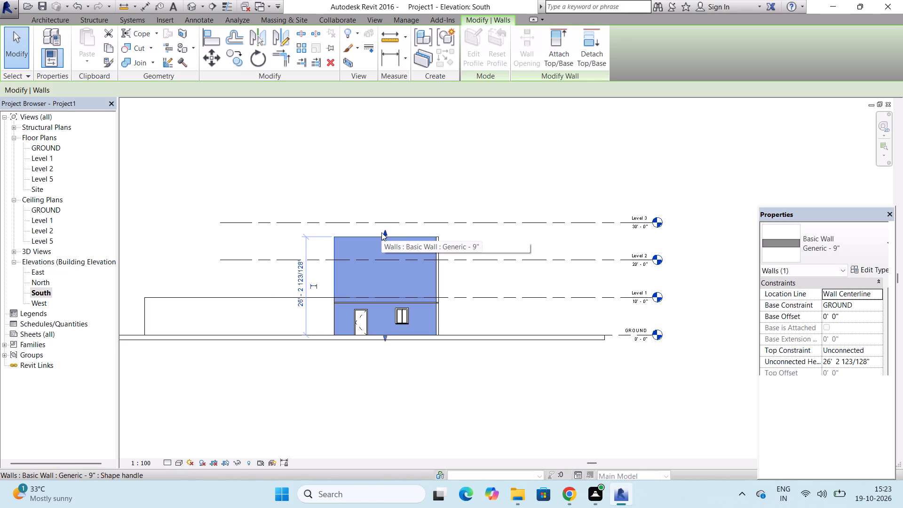
drag(386, 232, 376, 304)
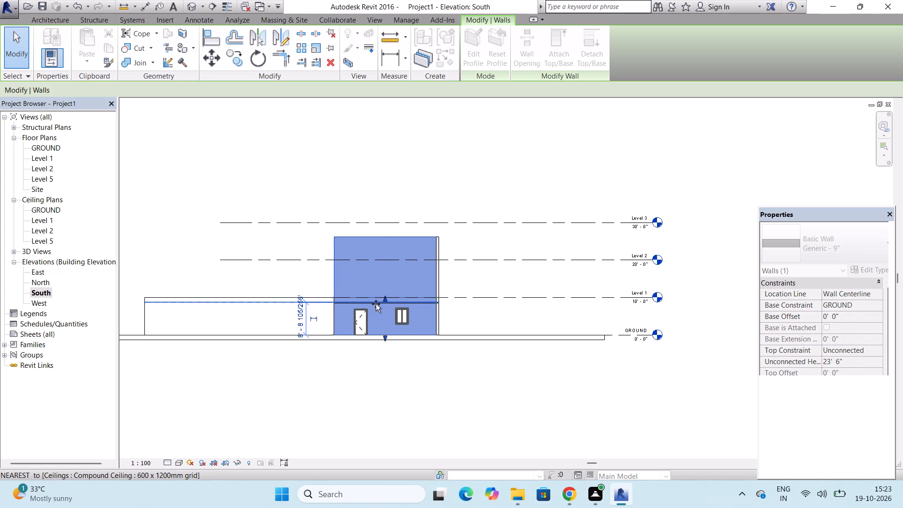
drag(376, 304, 382, 284)
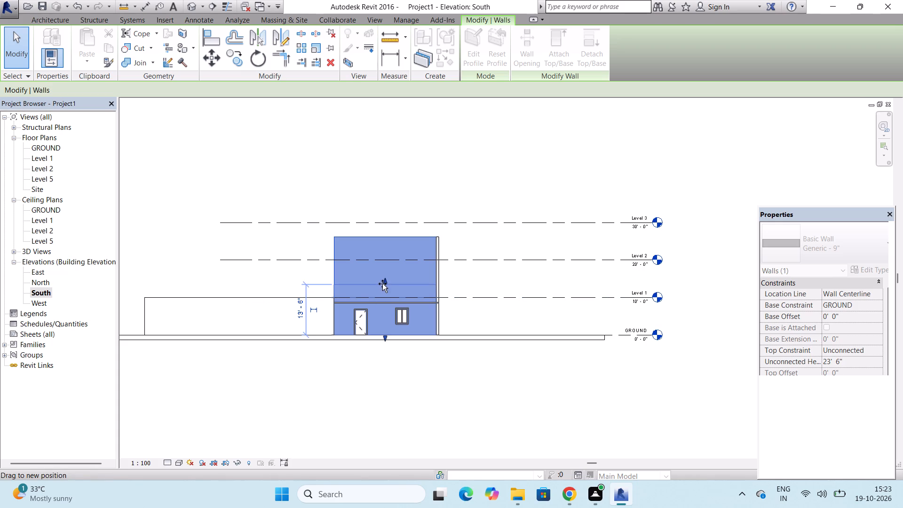
drag(382, 284, 380, 301)
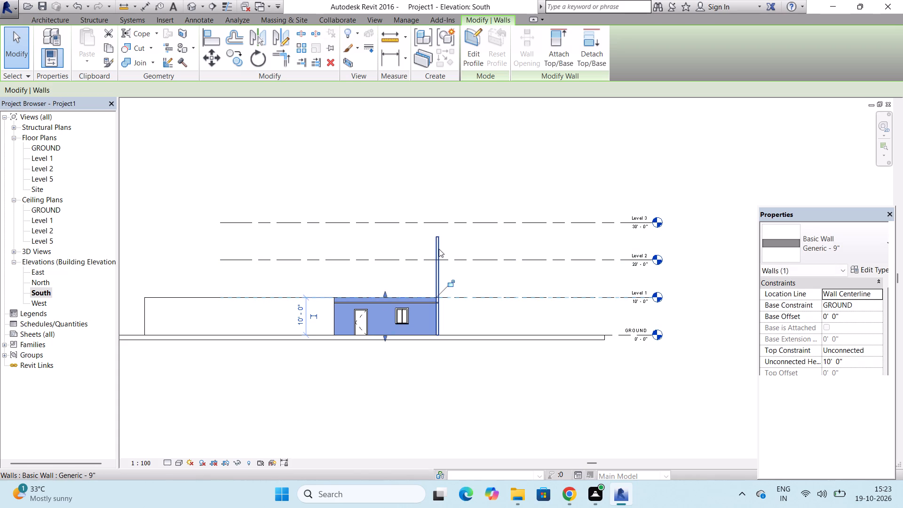
click(439, 248)
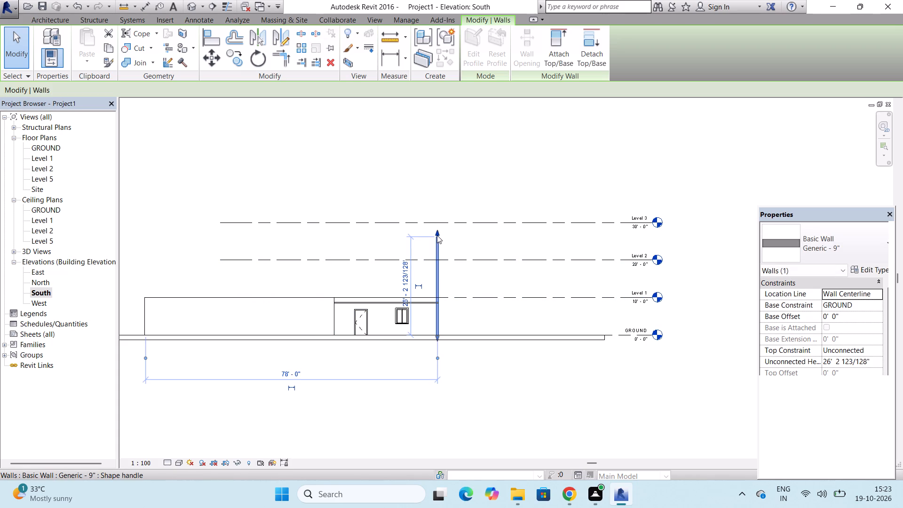
drag(437, 233, 432, 302)
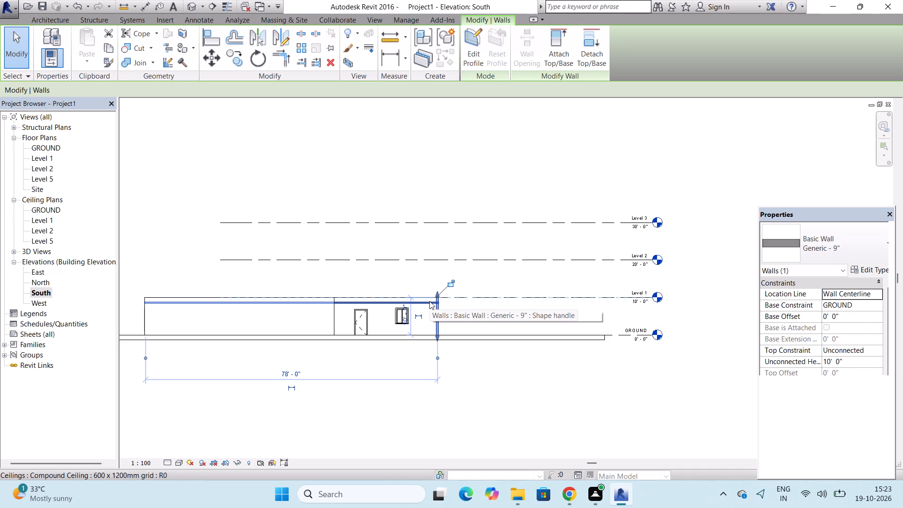
Clear the wall selection and close the licence notification covering the South elevation.
key(Escape)
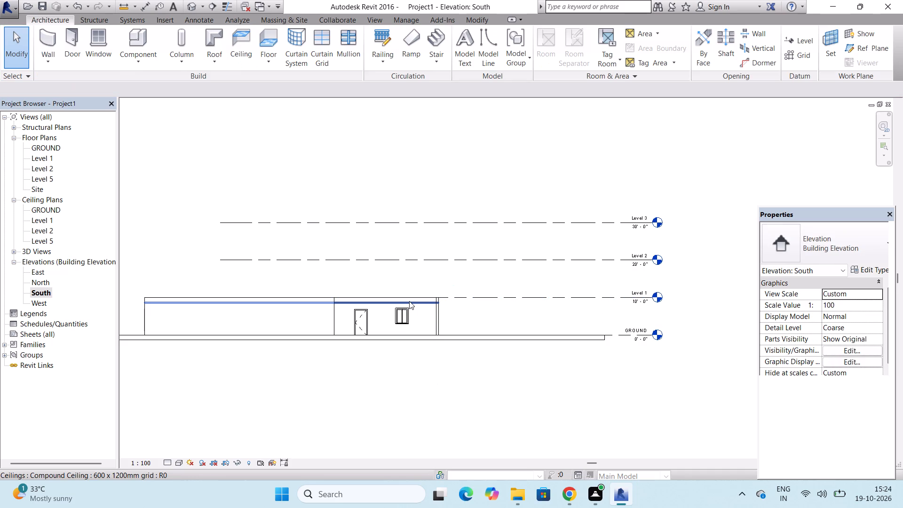
click(409, 301)
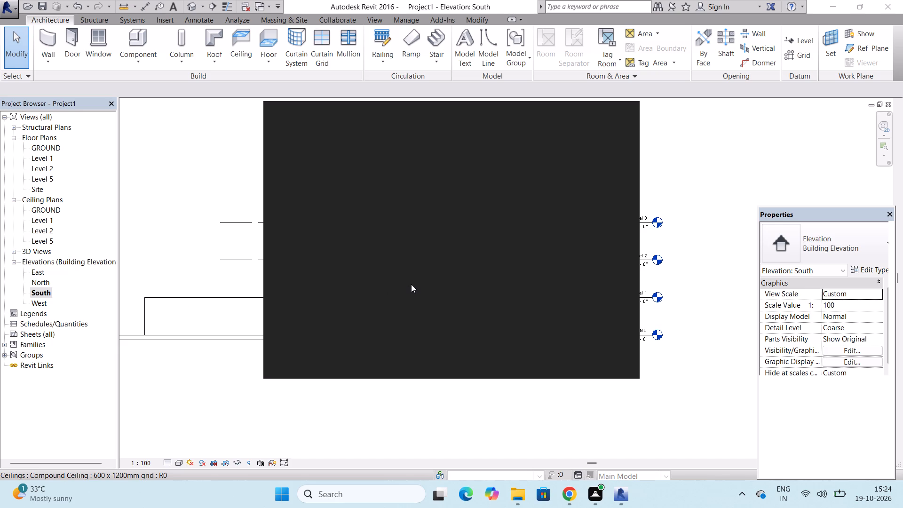
click(190, 266)
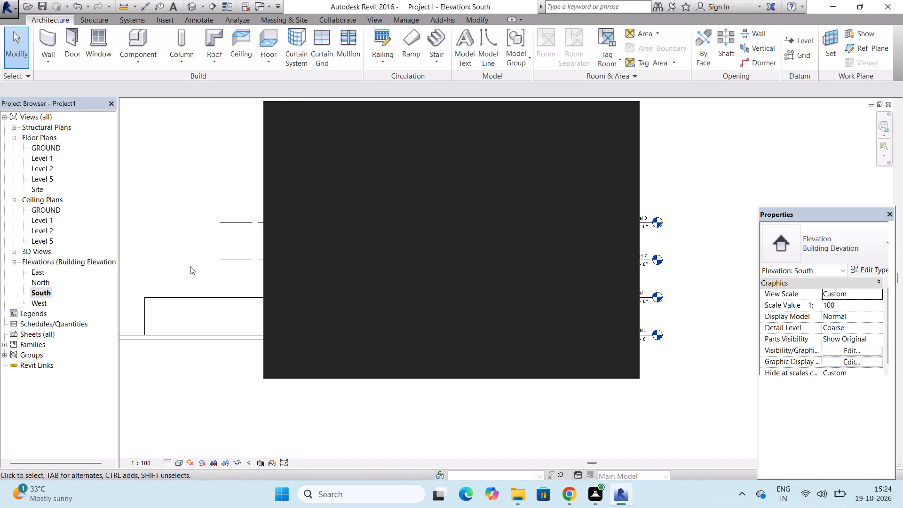
click(190, 266)
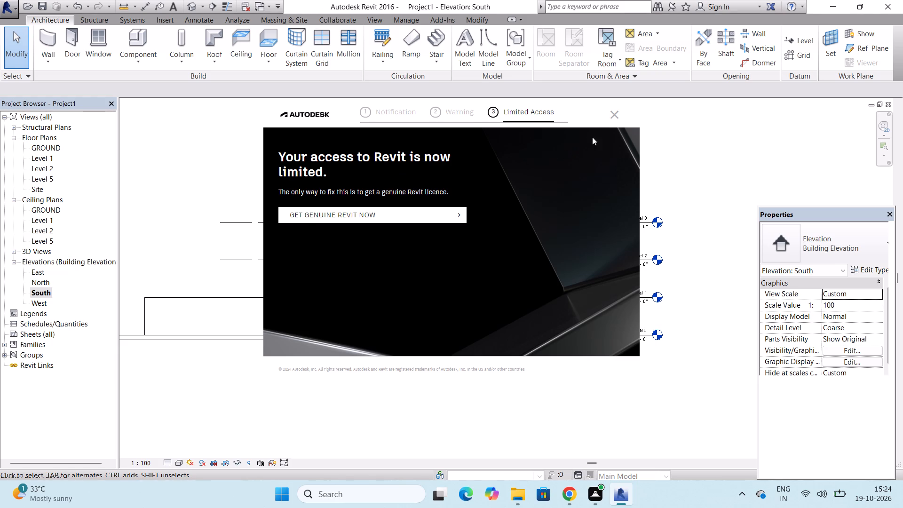
click(617, 114)
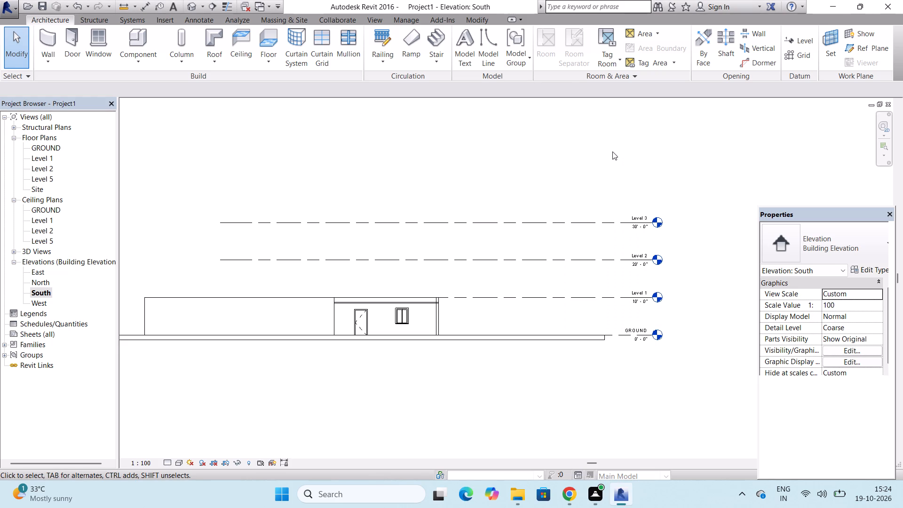
Raise the compound ceiling in the South elevation to Level 1, at a height offset of 10'-0".
scroll(378, 310, up, 6)
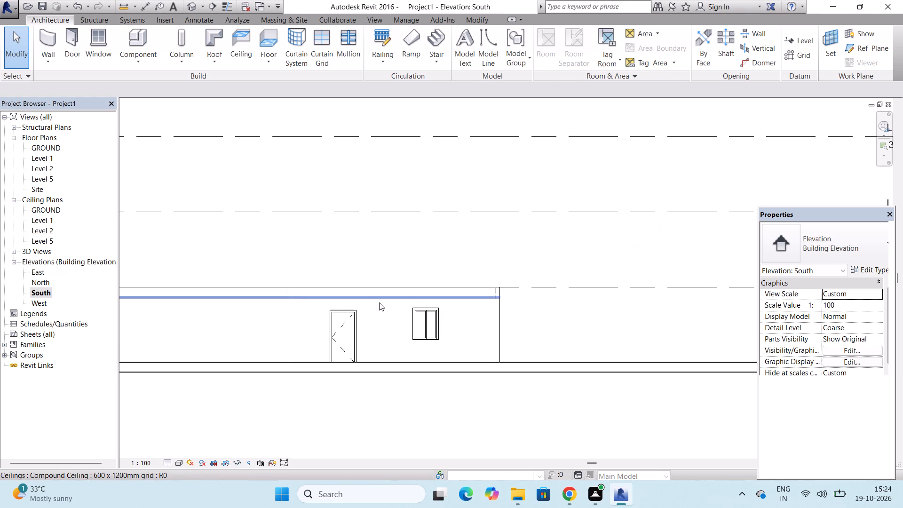
click(392, 293)
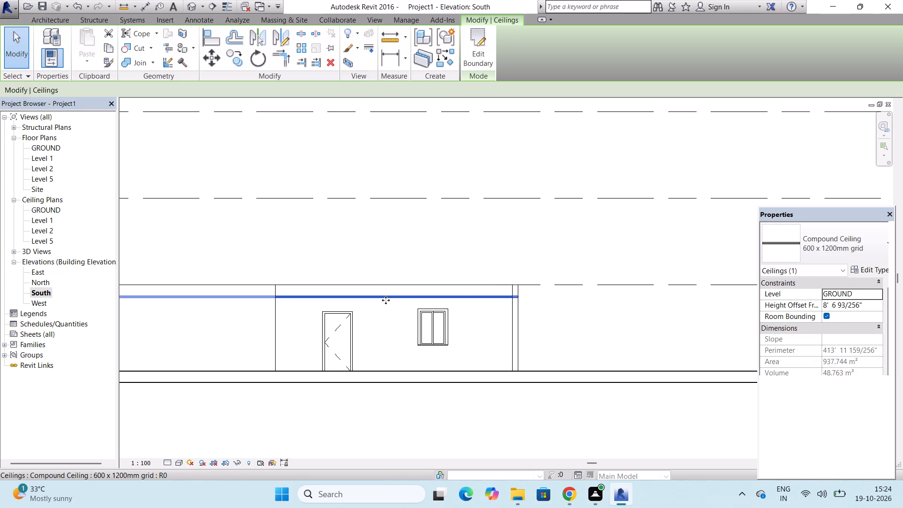
scroll(519, 296, up, 17)
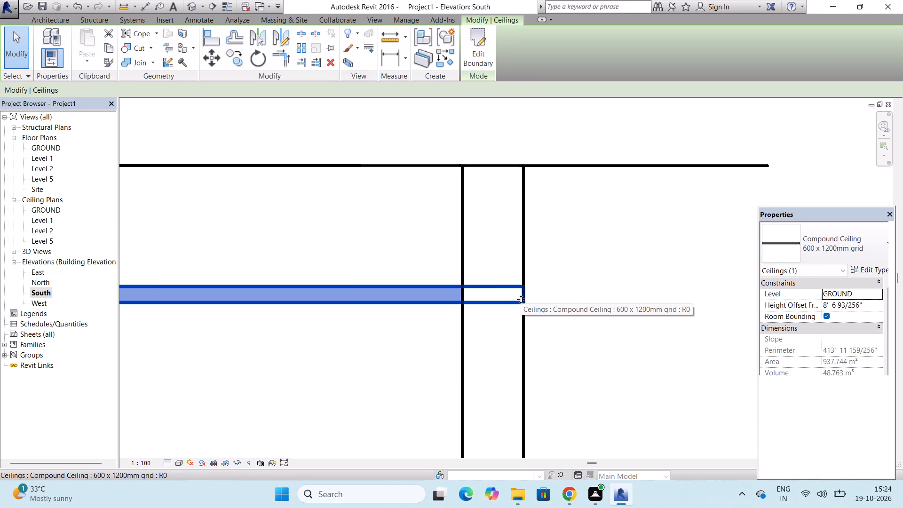
drag(522, 300, 531, 202)
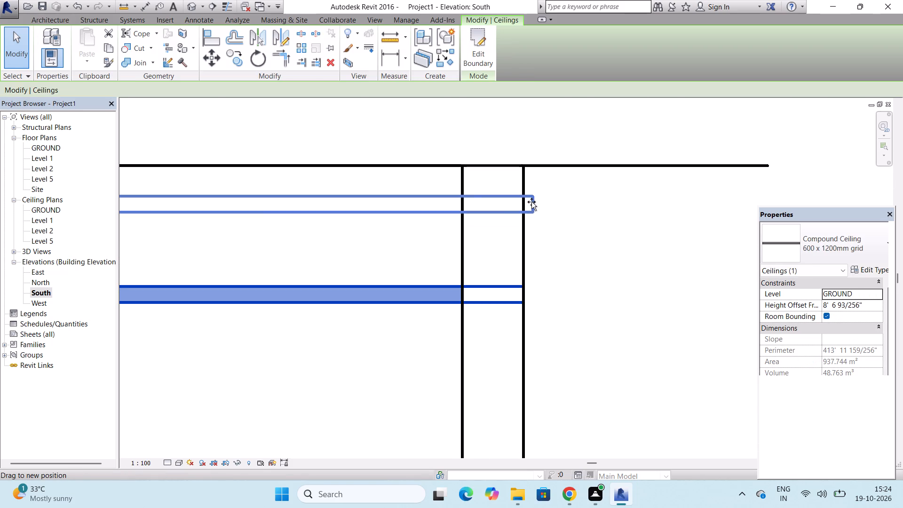
drag(531, 202, 525, 173)
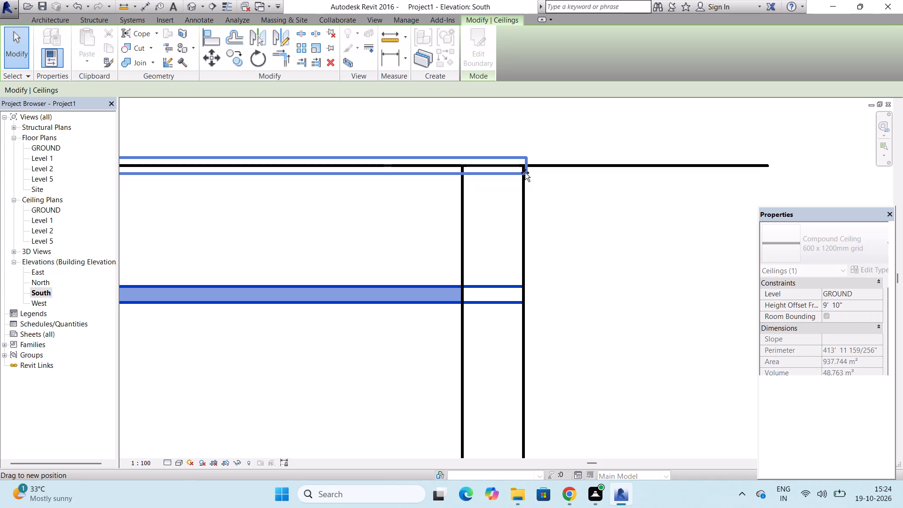
drag(525, 173, 522, 170)
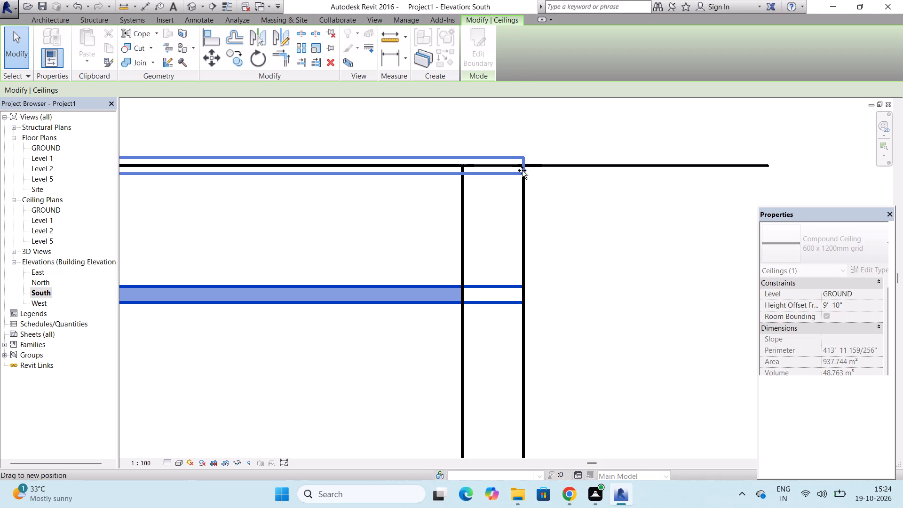
drag(522, 170, 522, 162)
scroll(568, 175, down, 8)
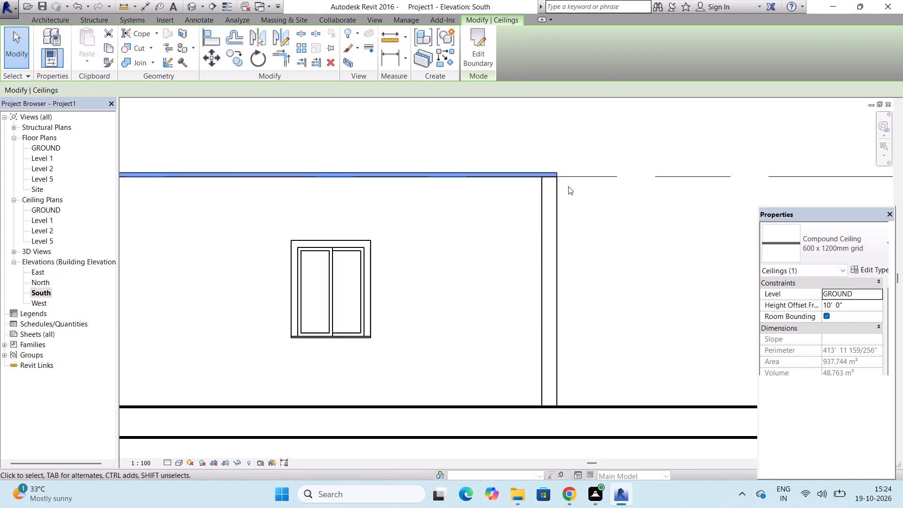
scroll(568, 186, down, 14)
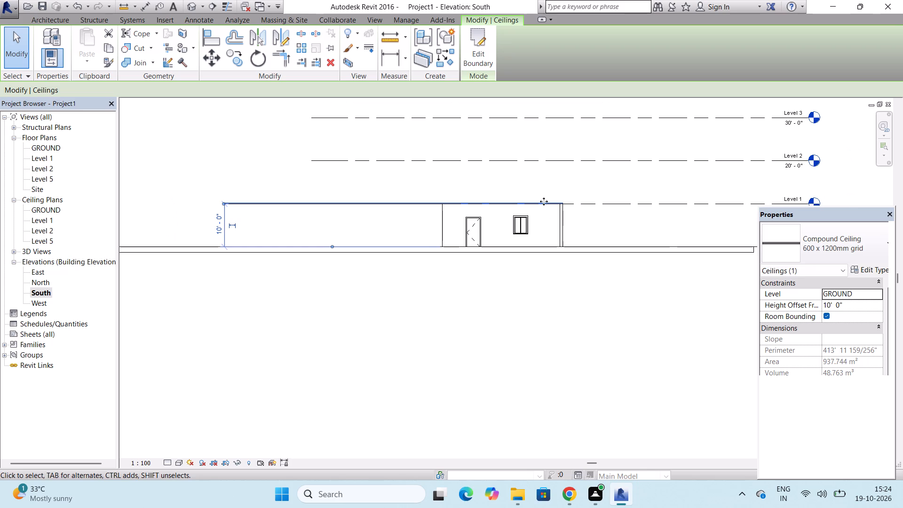
key(Escape)
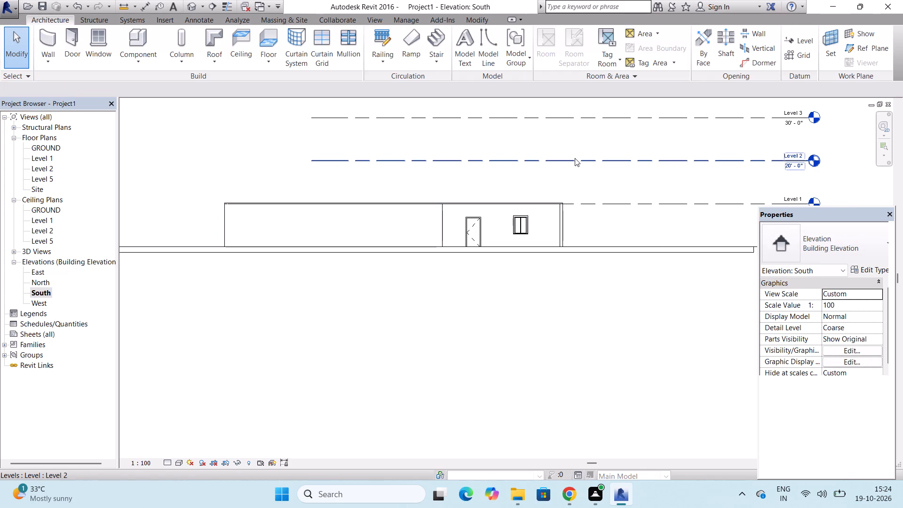
scroll(484, 271, down, 4)
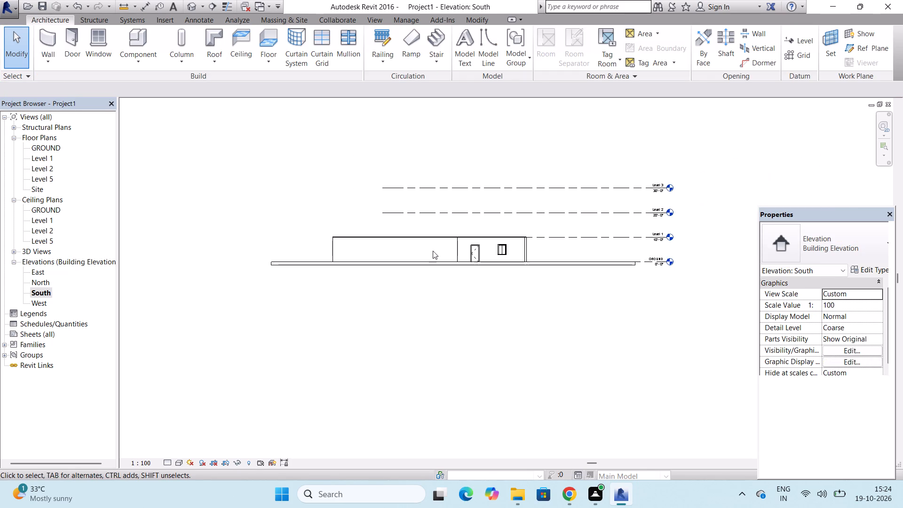
In the GROUND floor plan, move the west wall inward to 36'-0" from the recess's vertical wall.
scroll(429, 244, up, 5)
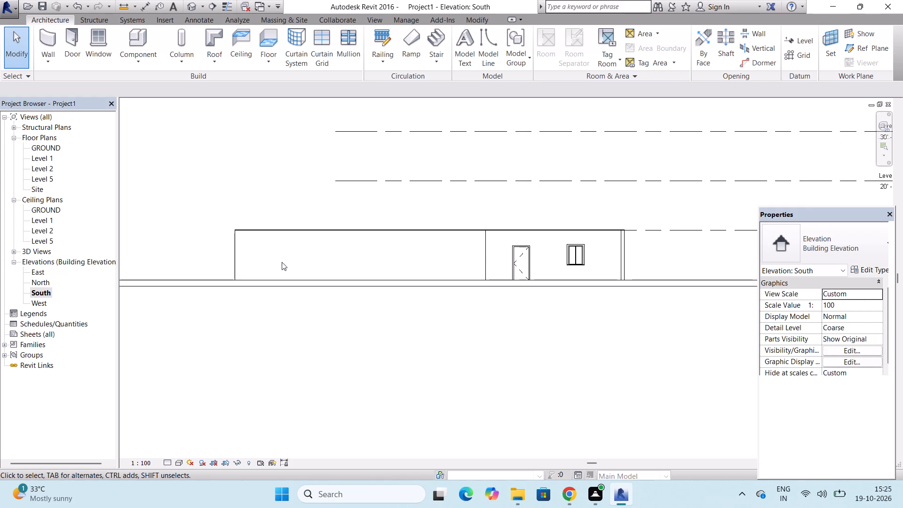
click(233, 262)
click(237, 254)
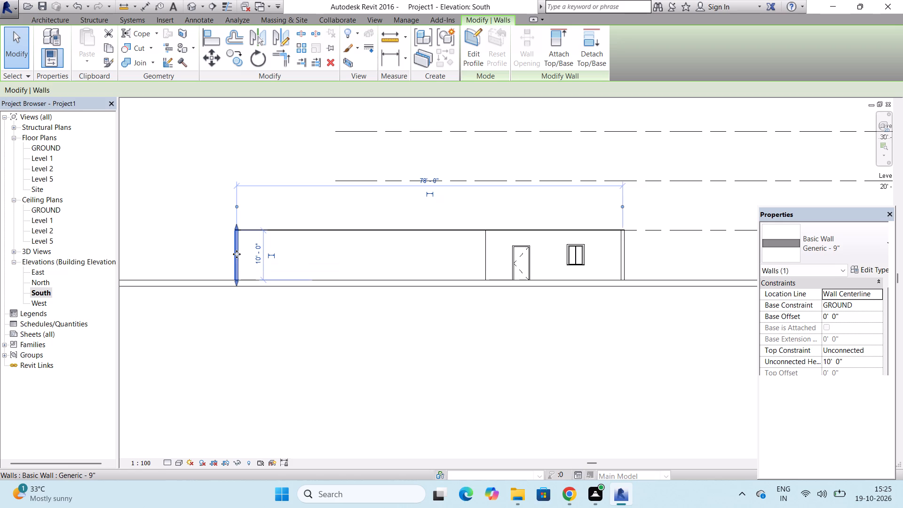
double_click(55, 145)
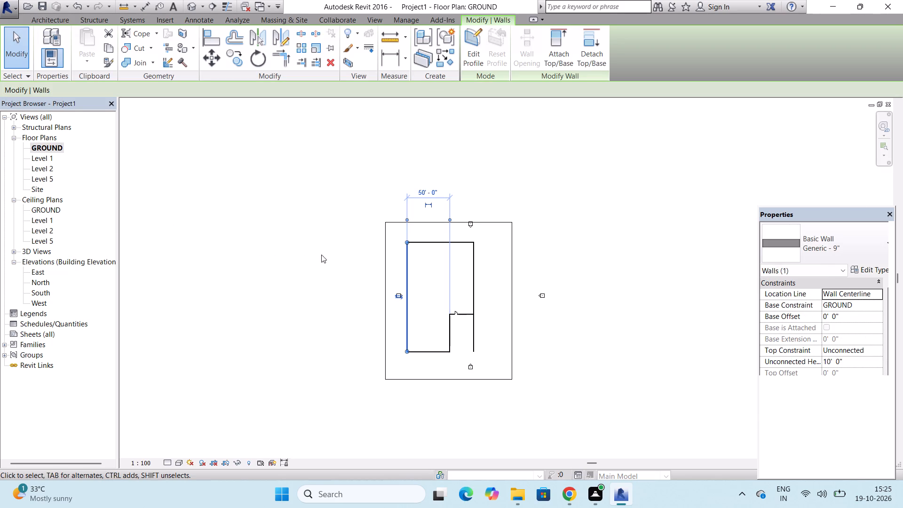
scroll(386, 276, up, 3)
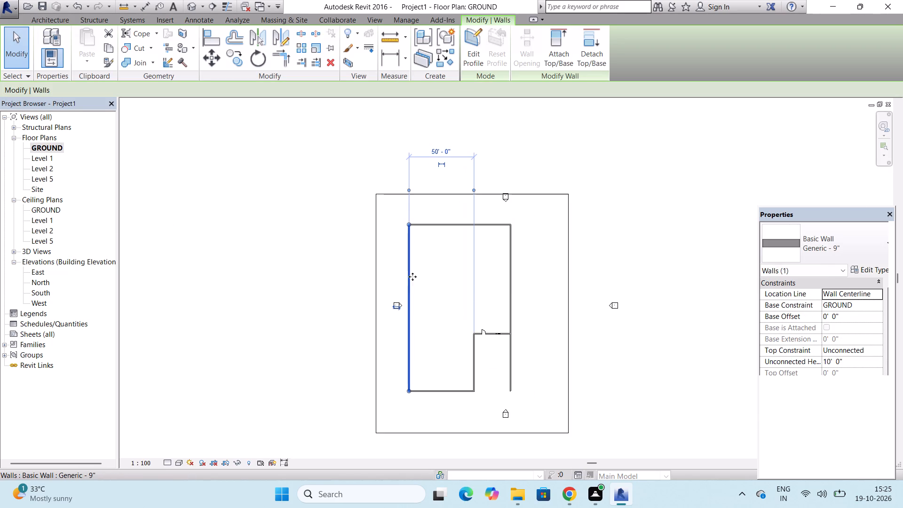
drag(409, 281, 459, 290)
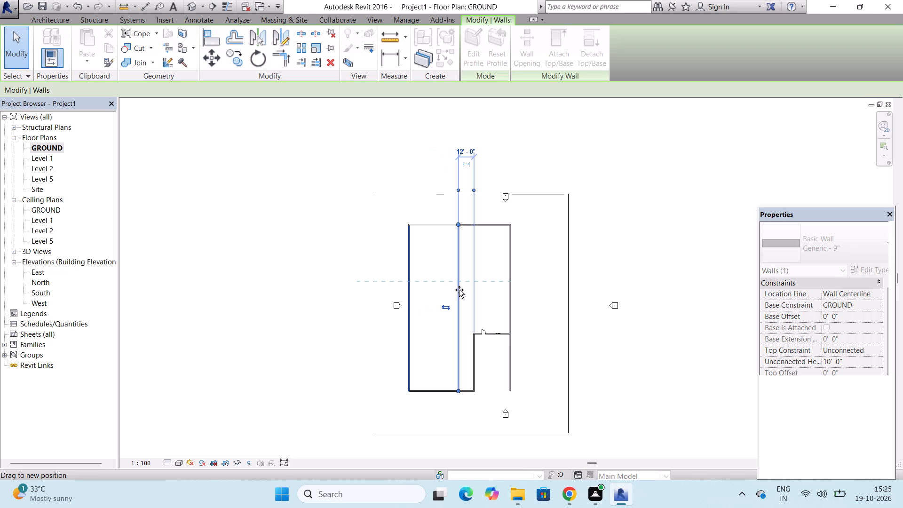
drag(459, 290, 432, 304)
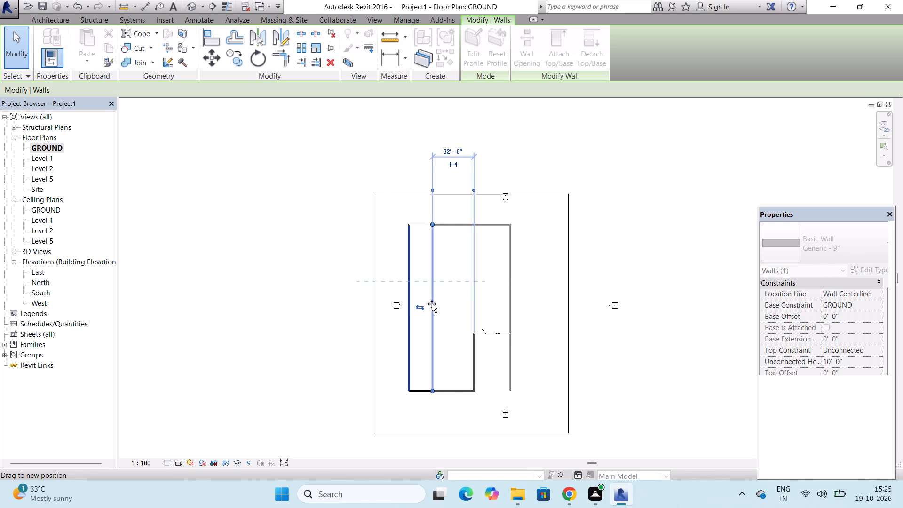
drag(432, 304, 427, 304)
drag(427, 304, 422, 306)
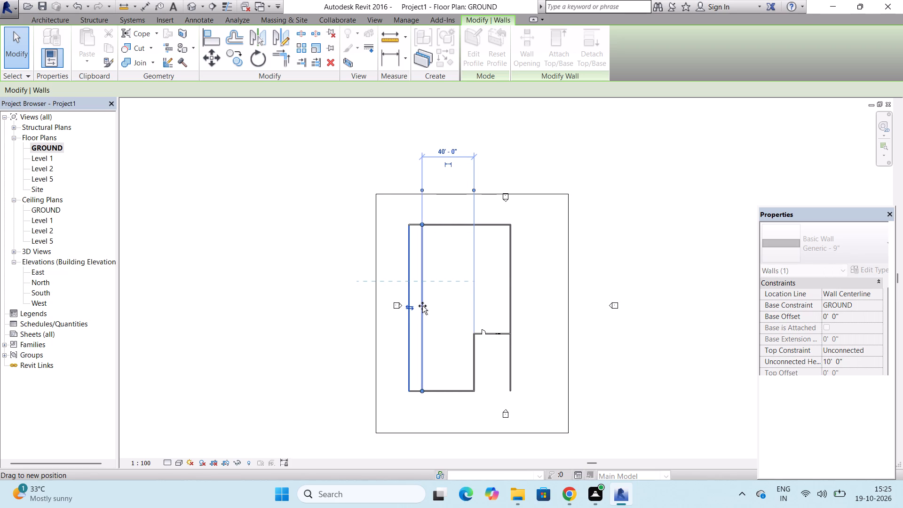
drag(422, 306, 427, 306)
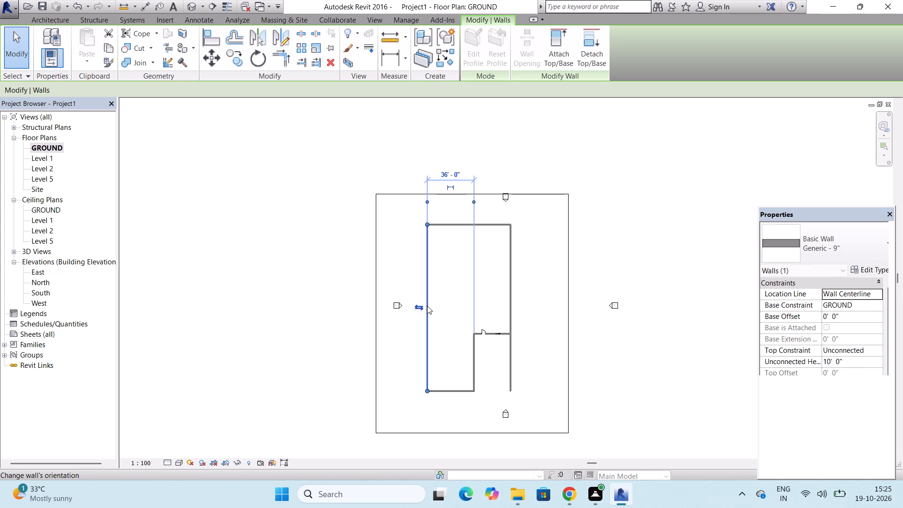
Move the north wall inward to 60'-0" from the recess wall holding the door and window.
drag(475, 225, 474, 242)
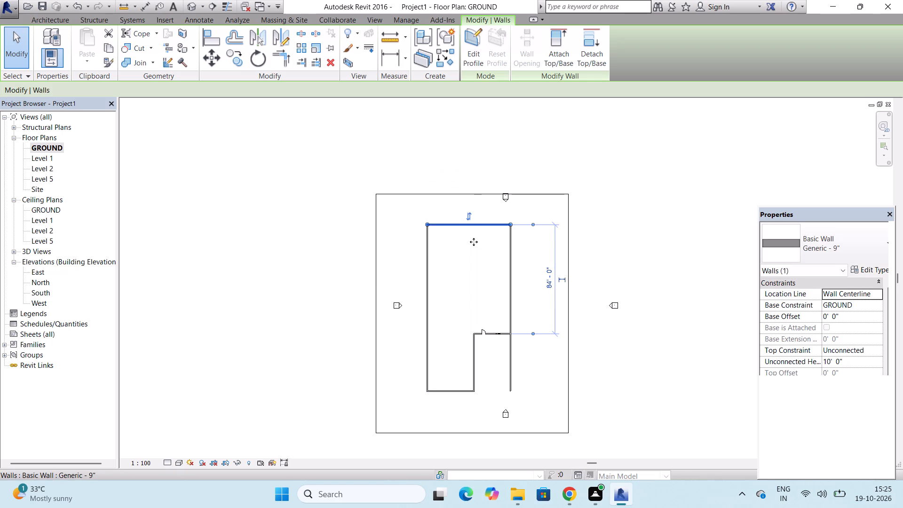
drag(474, 242, 471, 257)
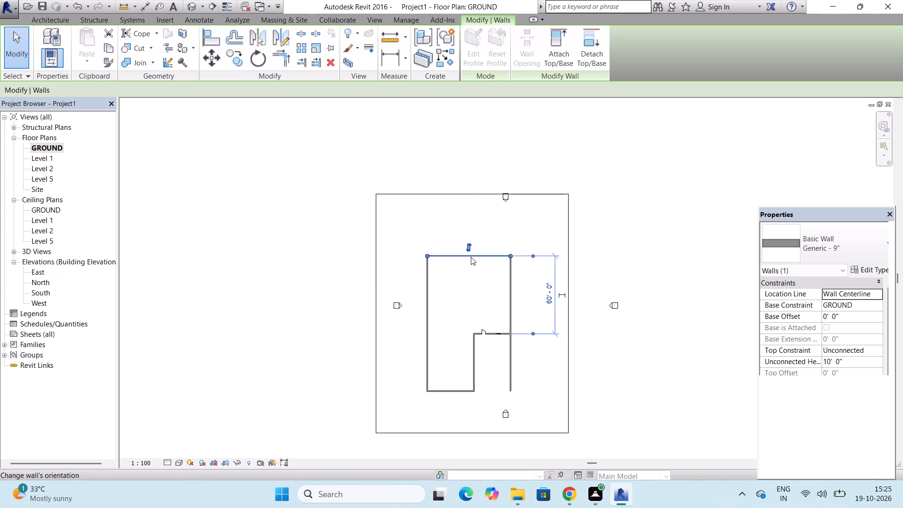
Open the 3D view, dismiss the notification covering it, and examine the building from the front and the ceiling edge above the window.
click(186, 7)
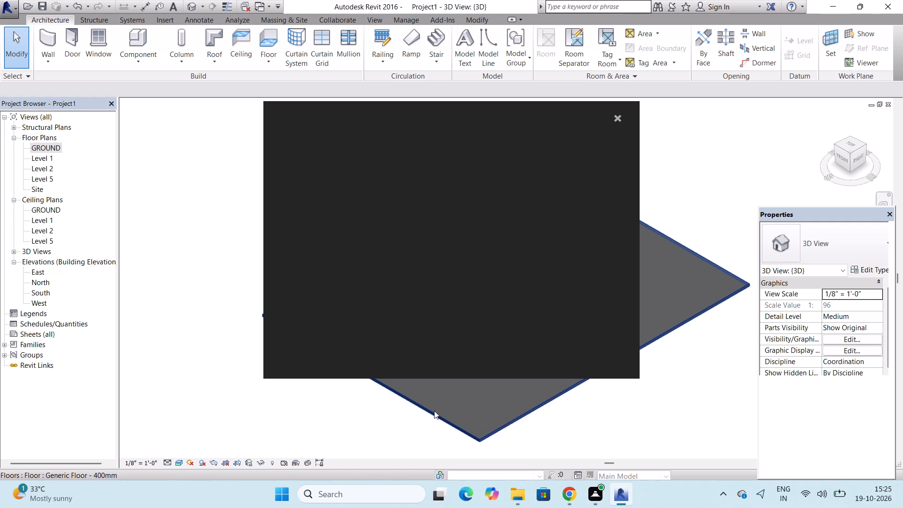
click(614, 116)
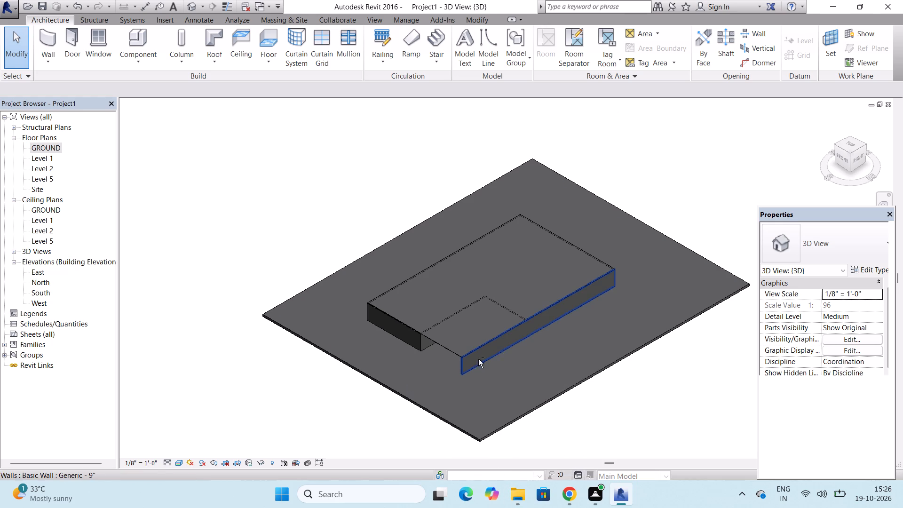
drag(850, 152, 871, 149)
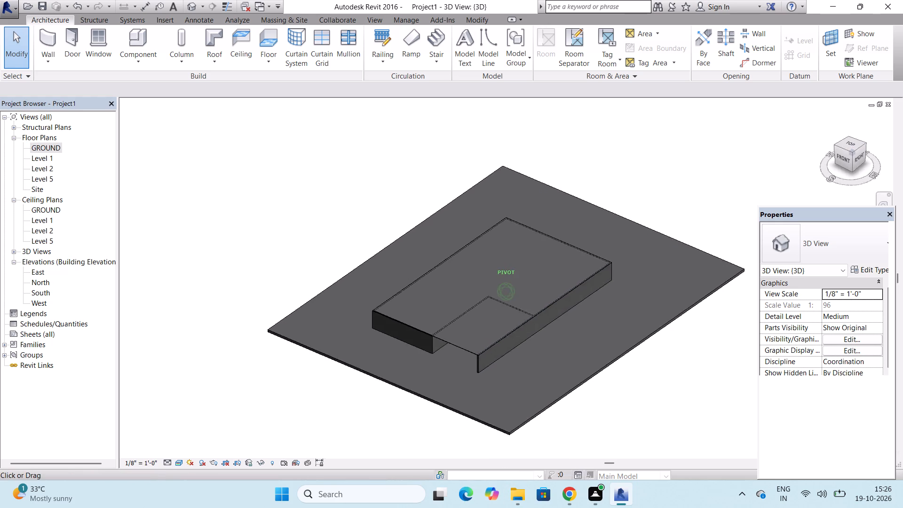
drag(871, 149, 166, 179)
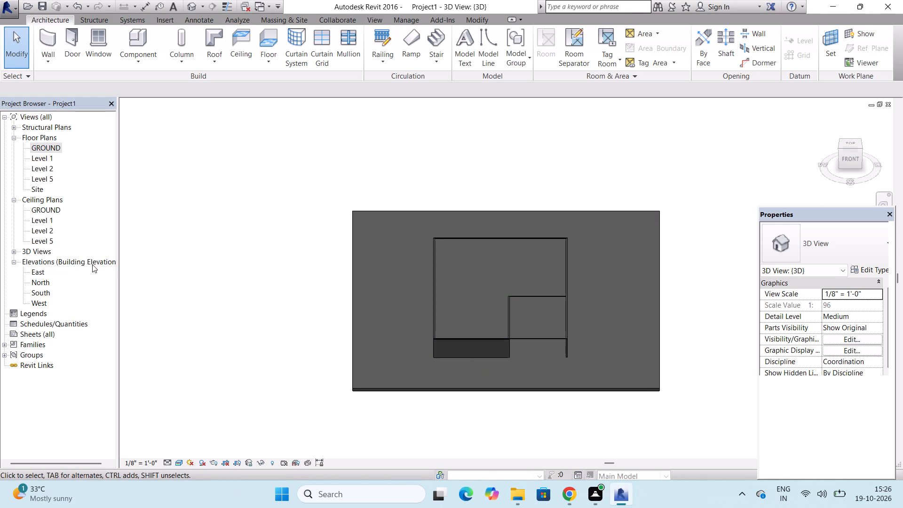
drag(855, 152, 855, 135)
scroll(509, 271, up, 4)
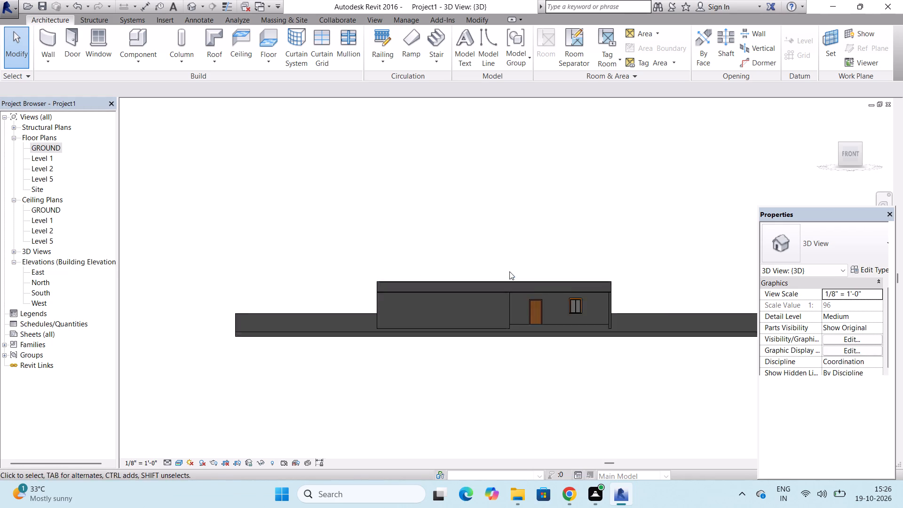
scroll(509, 271, up, 9)
scroll(291, 365, down, 4)
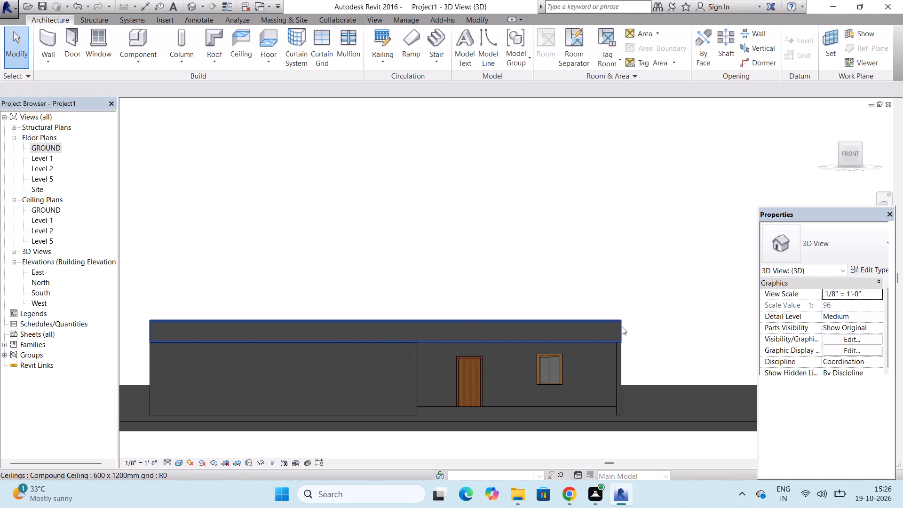
scroll(622, 326, up, 4)
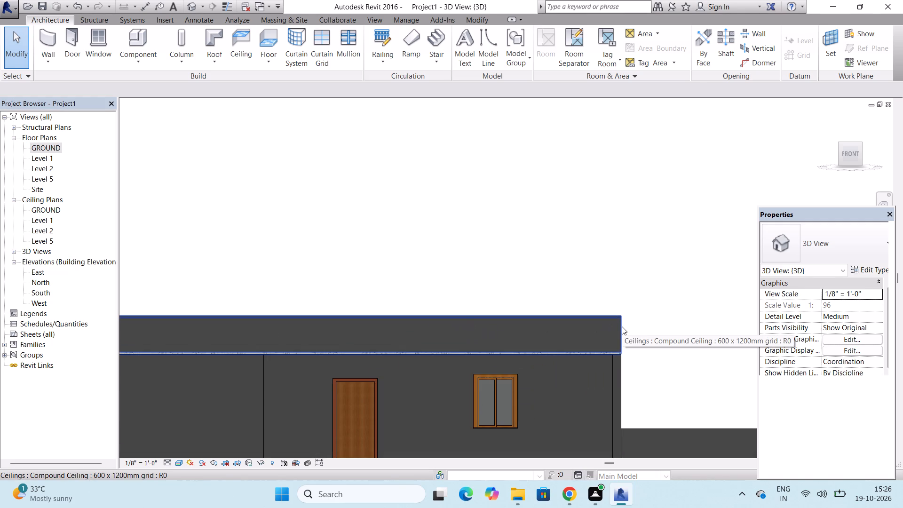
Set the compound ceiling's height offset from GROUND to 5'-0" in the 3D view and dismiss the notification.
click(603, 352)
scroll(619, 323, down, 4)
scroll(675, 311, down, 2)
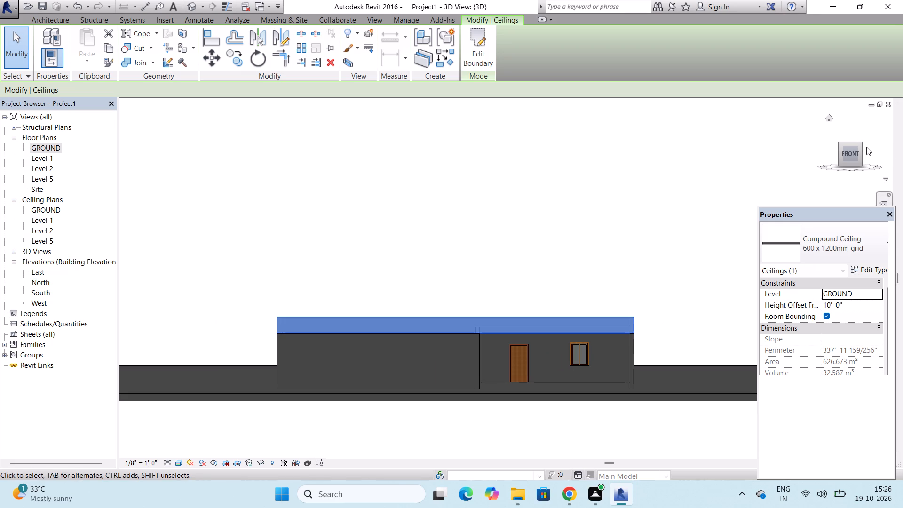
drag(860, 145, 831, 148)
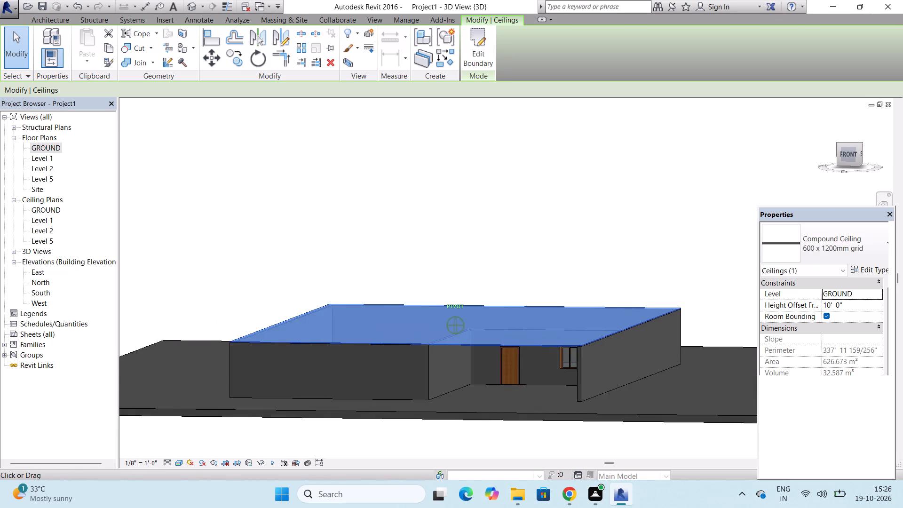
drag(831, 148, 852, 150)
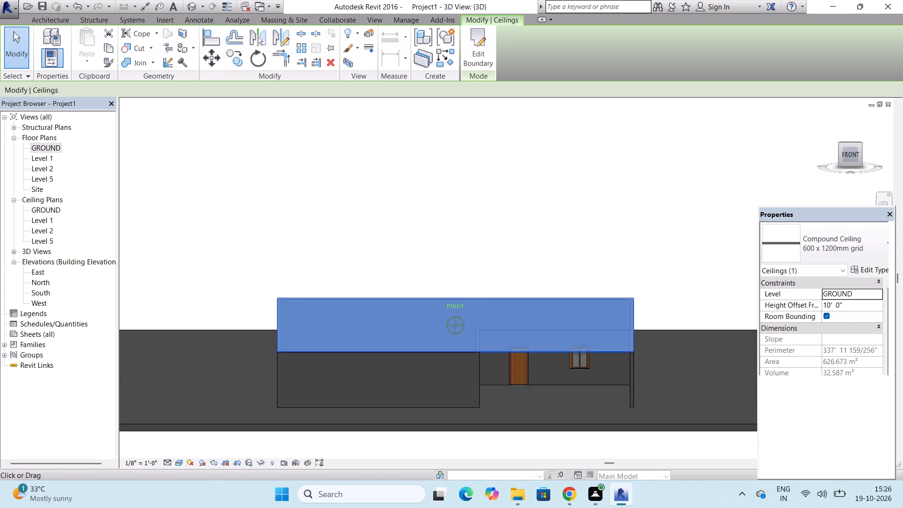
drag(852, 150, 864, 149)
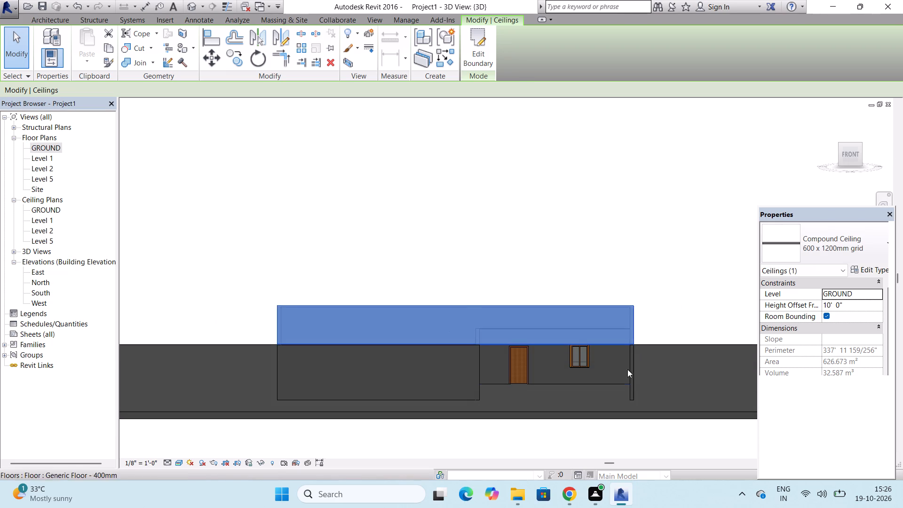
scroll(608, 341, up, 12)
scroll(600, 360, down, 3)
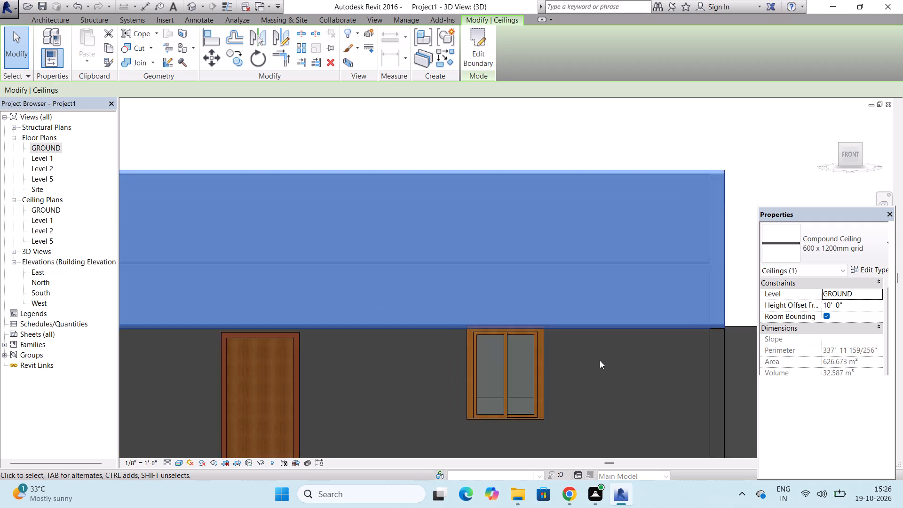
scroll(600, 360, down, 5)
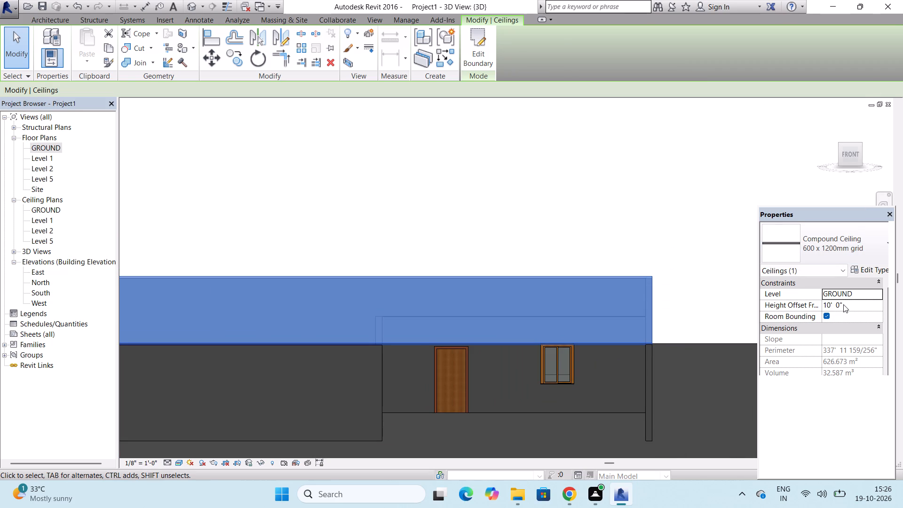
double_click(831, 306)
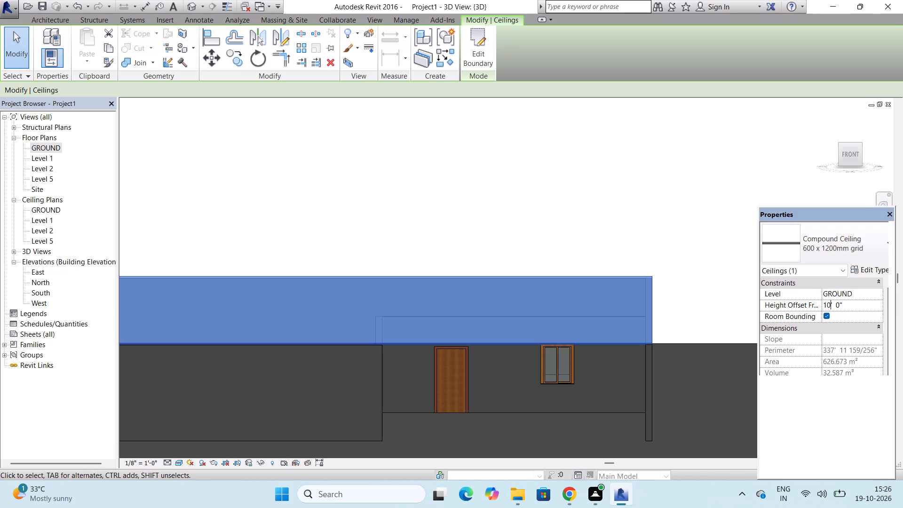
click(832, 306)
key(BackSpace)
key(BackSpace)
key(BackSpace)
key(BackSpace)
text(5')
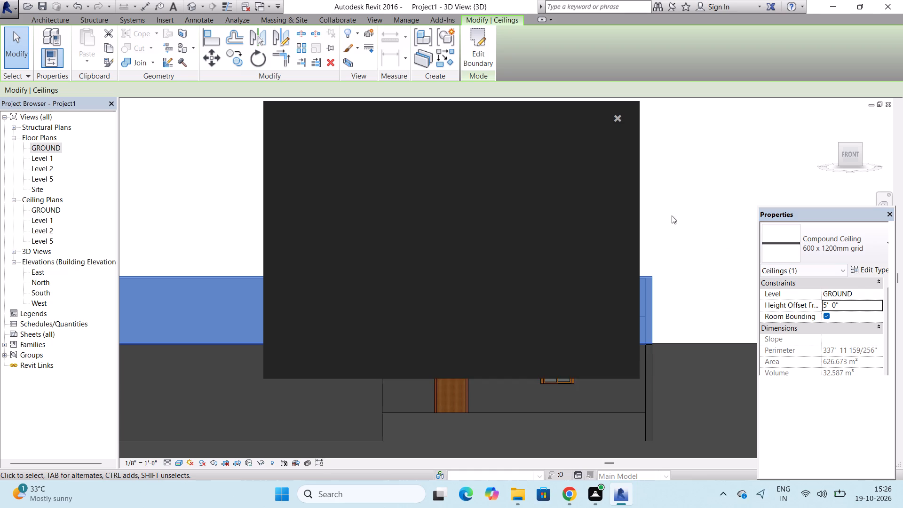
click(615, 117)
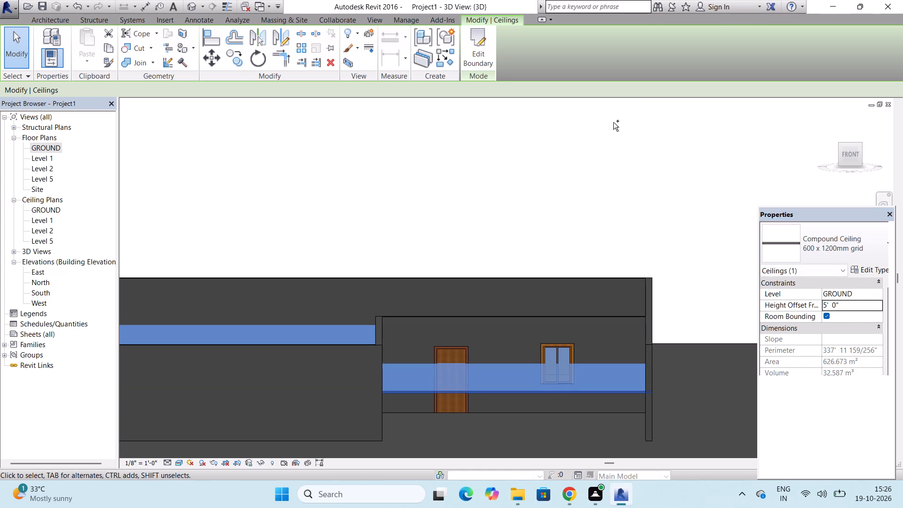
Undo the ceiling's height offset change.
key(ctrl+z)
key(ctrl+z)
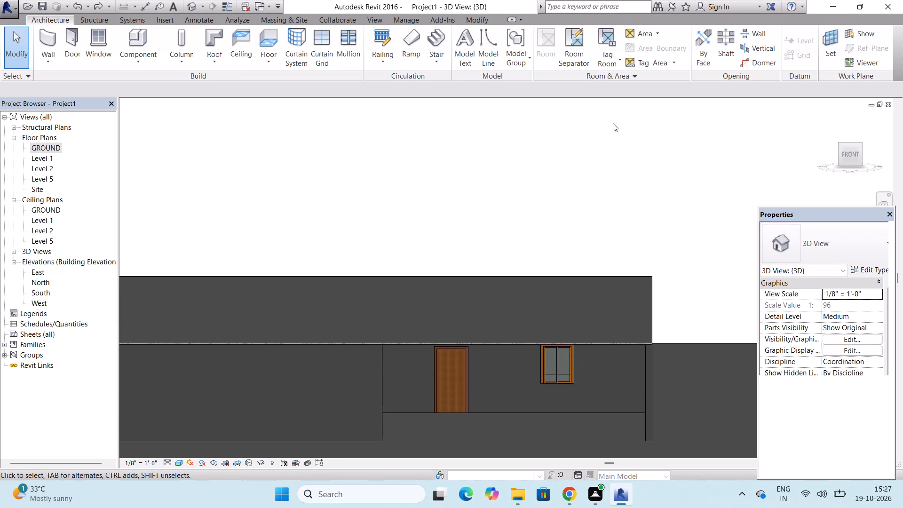
Examine the compound ceiling's level, perimeter, area and volume properties, including the available levels, and clear the selection.
click(535, 341)
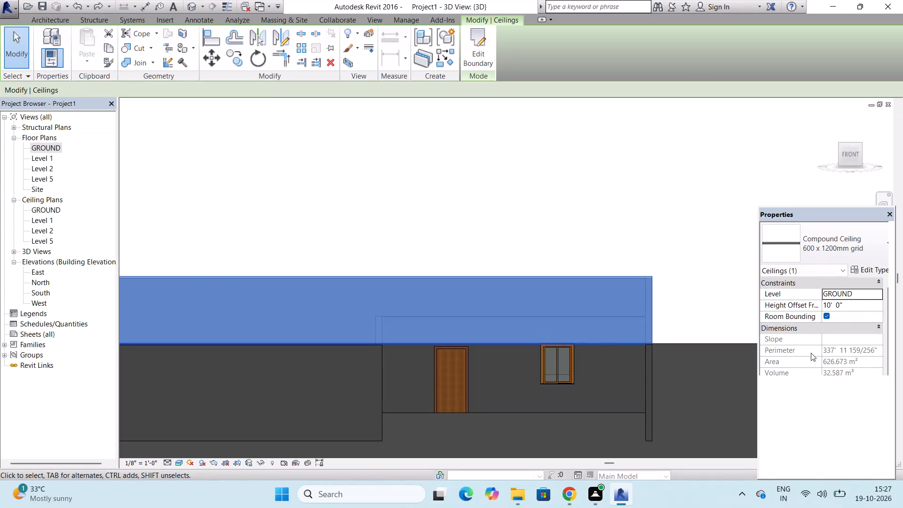
scroll(811, 353, down, 4)
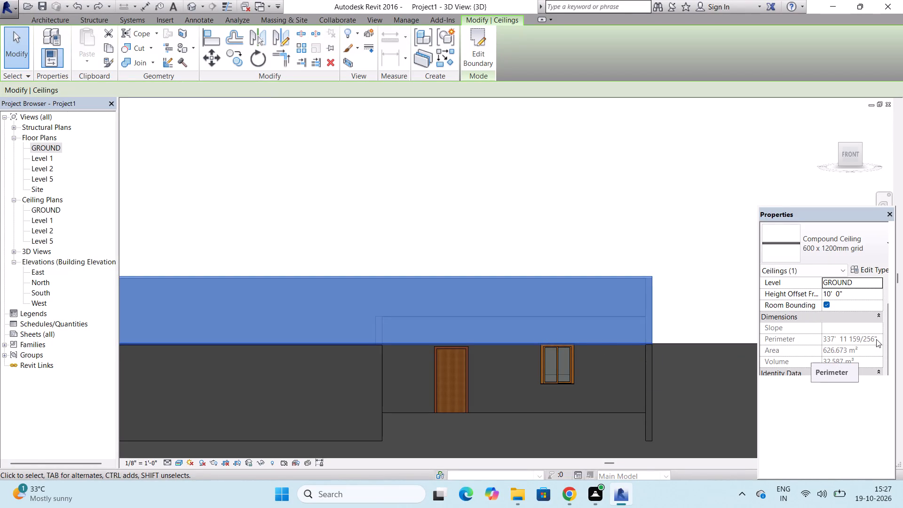
click(877, 339)
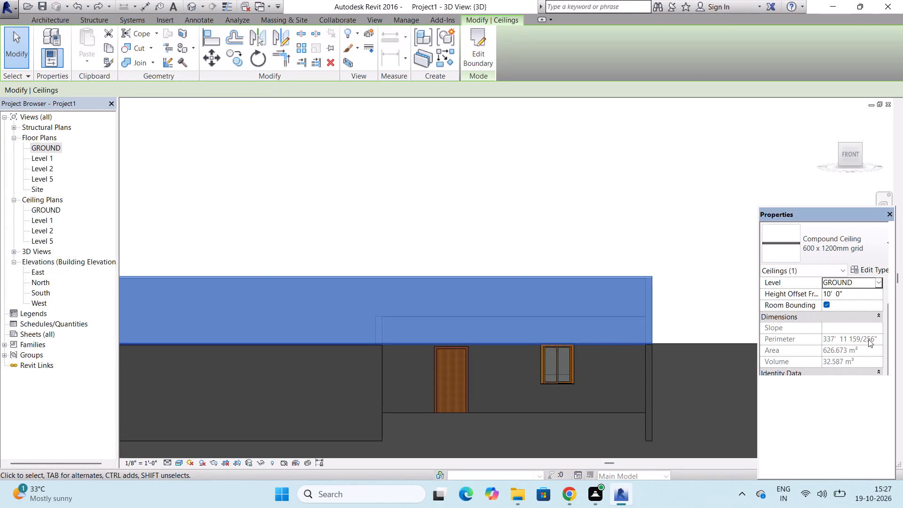
triple_click(868, 339)
drag(868, 339, 863, 344)
double_click(855, 350)
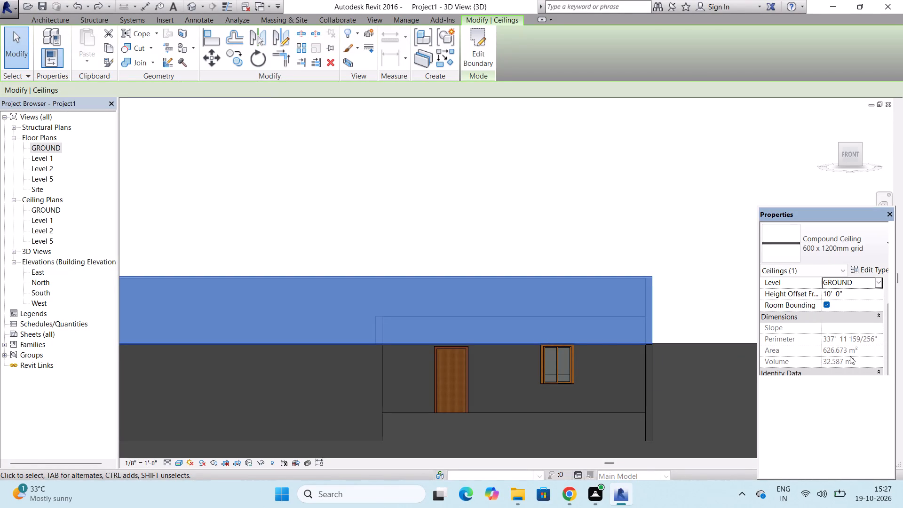
triple_click(848, 358)
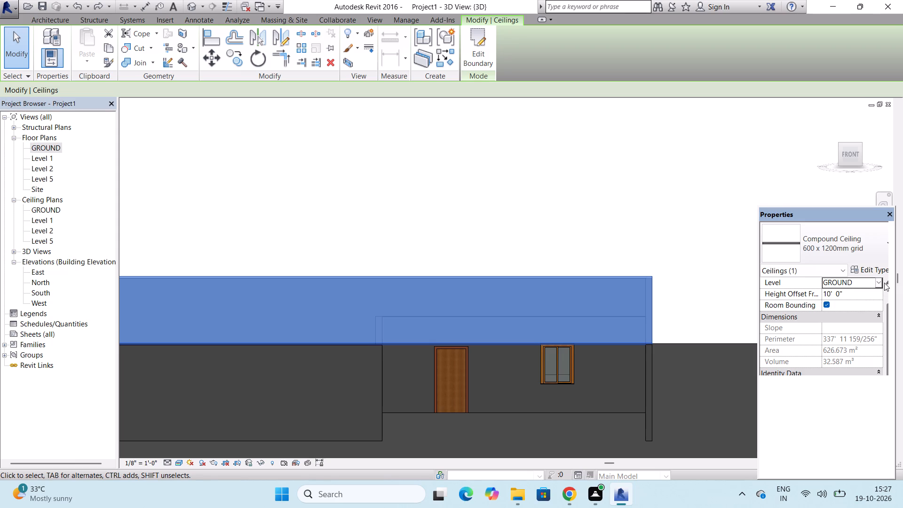
click(880, 283)
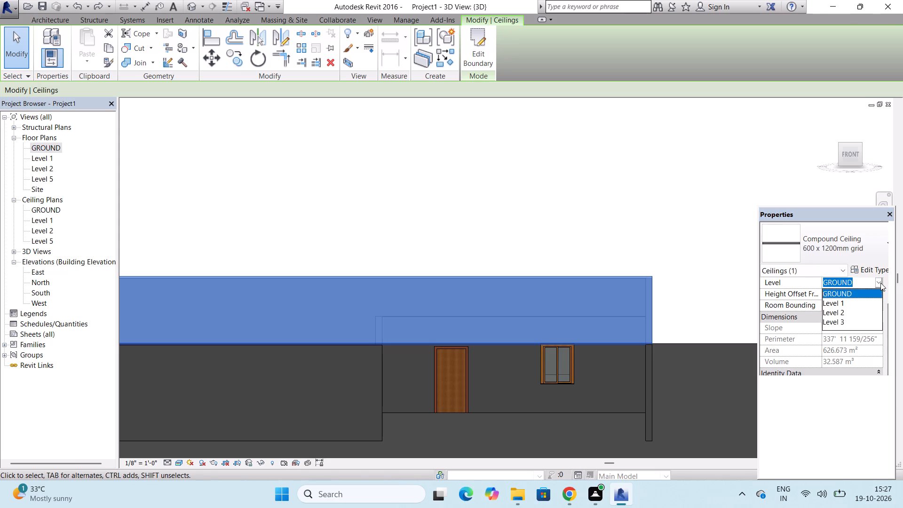
key(Escape)
key(Escape)
key(Escape)
key(Escape)
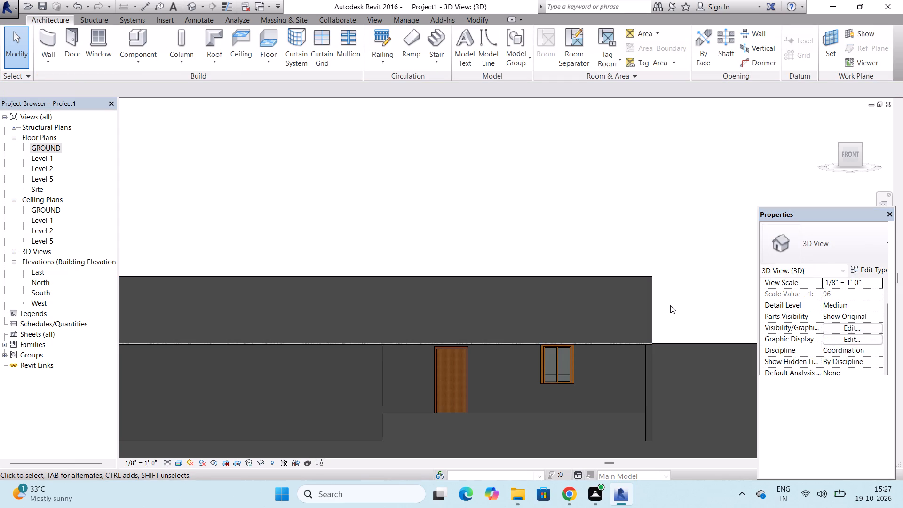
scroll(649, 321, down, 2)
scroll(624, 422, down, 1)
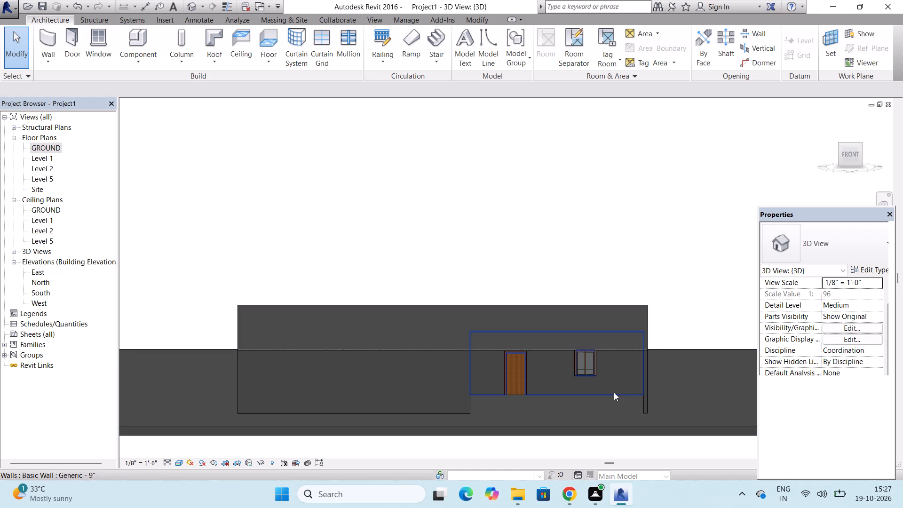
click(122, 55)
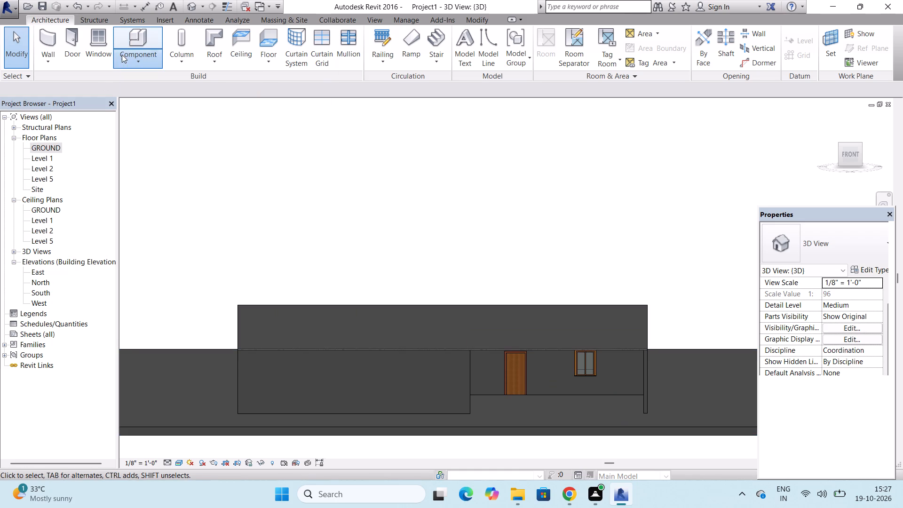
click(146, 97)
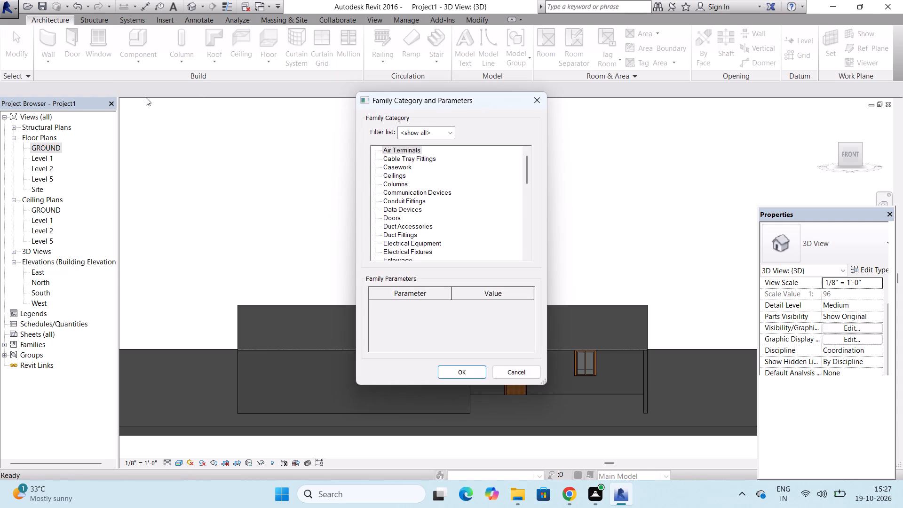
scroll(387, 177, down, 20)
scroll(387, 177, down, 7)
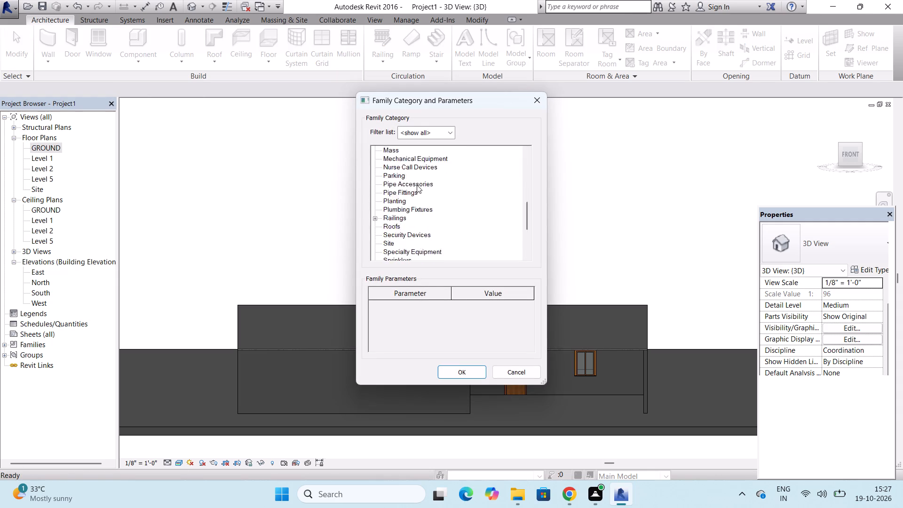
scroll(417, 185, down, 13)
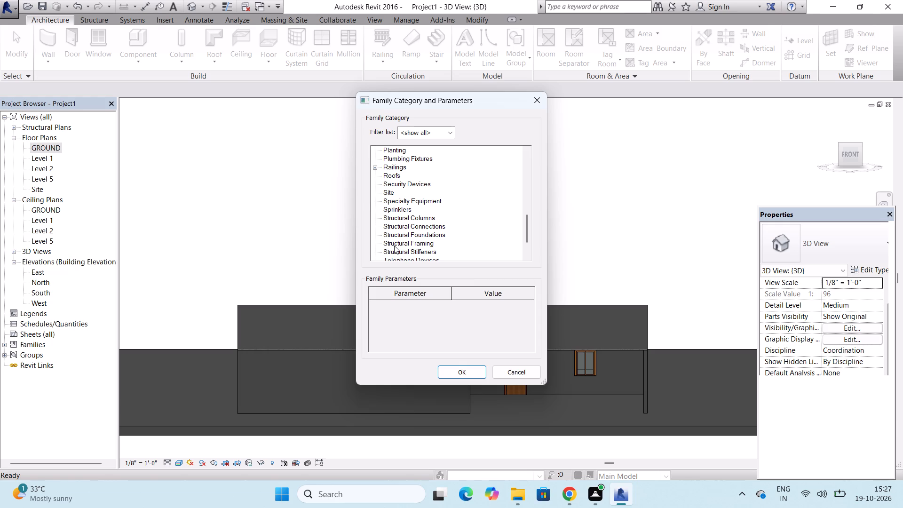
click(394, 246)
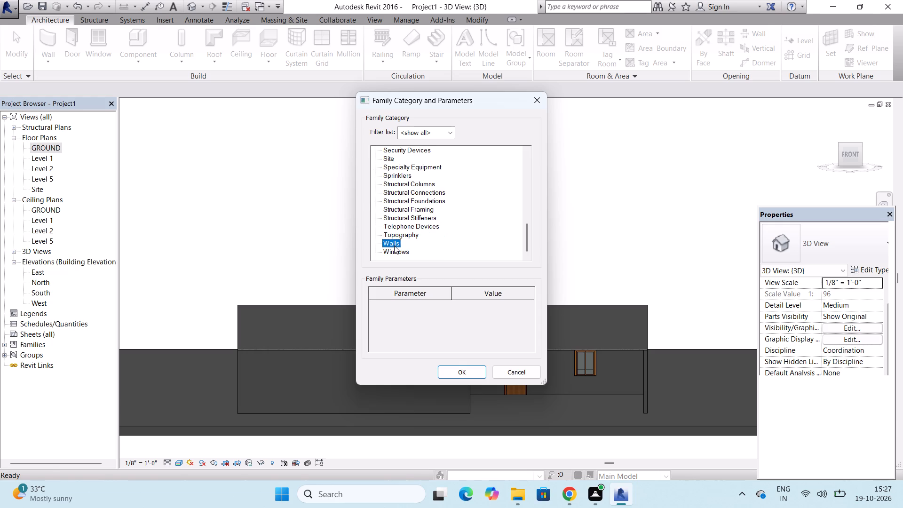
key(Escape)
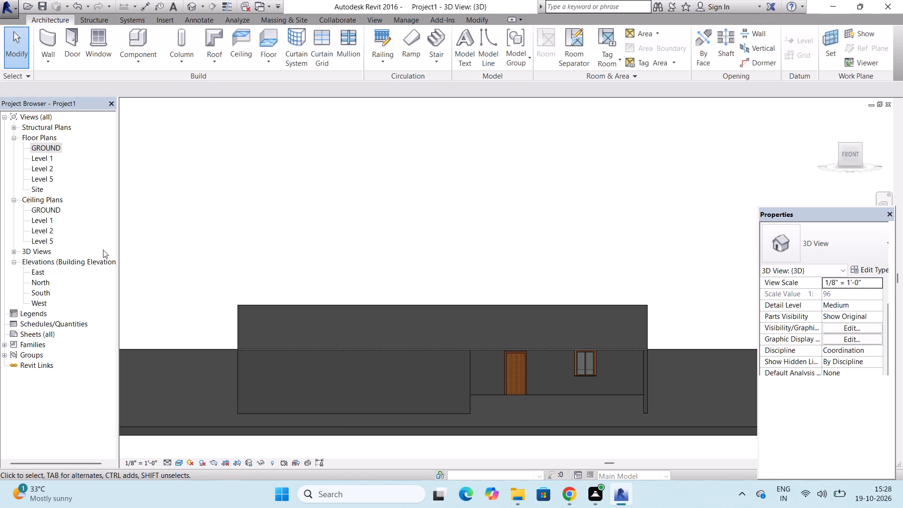
On the Level 1 plan, draw a rectangle of Generic - 9" walls about 36'-0" by 44'-8" beside the recessed corner.
double_click(40, 158)
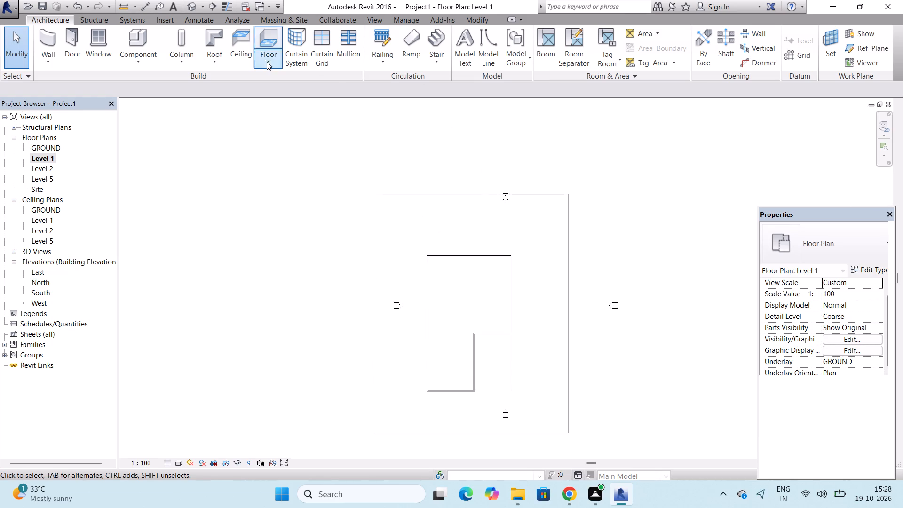
click(51, 33)
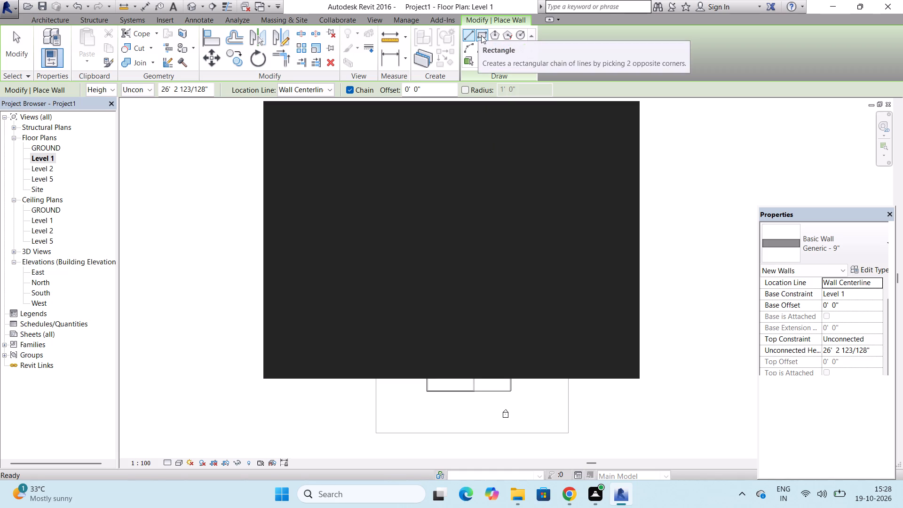
click(481, 35)
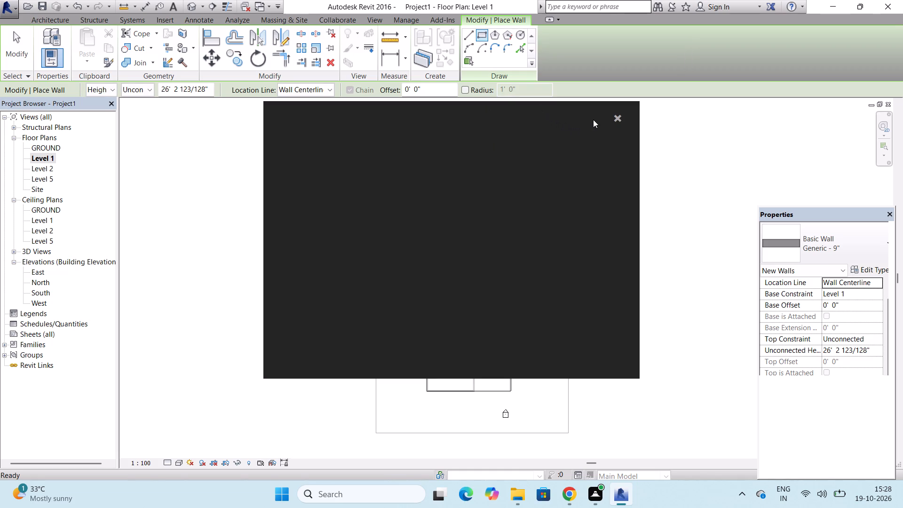
click(615, 117)
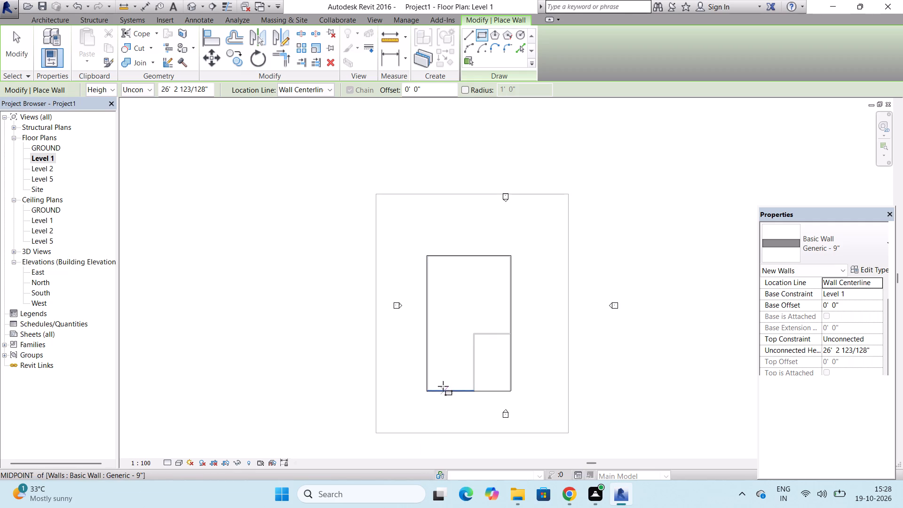
scroll(443, 386, up, 3)
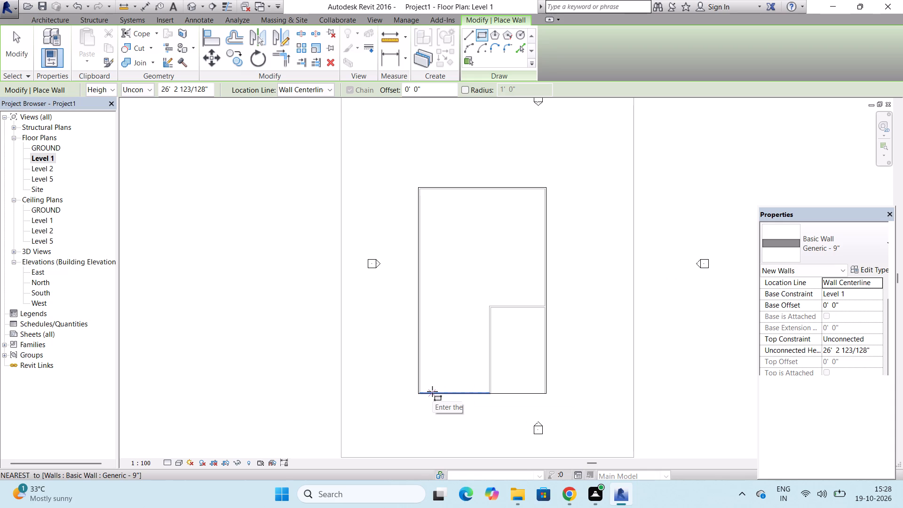
scroll(431, 391, up, 3)
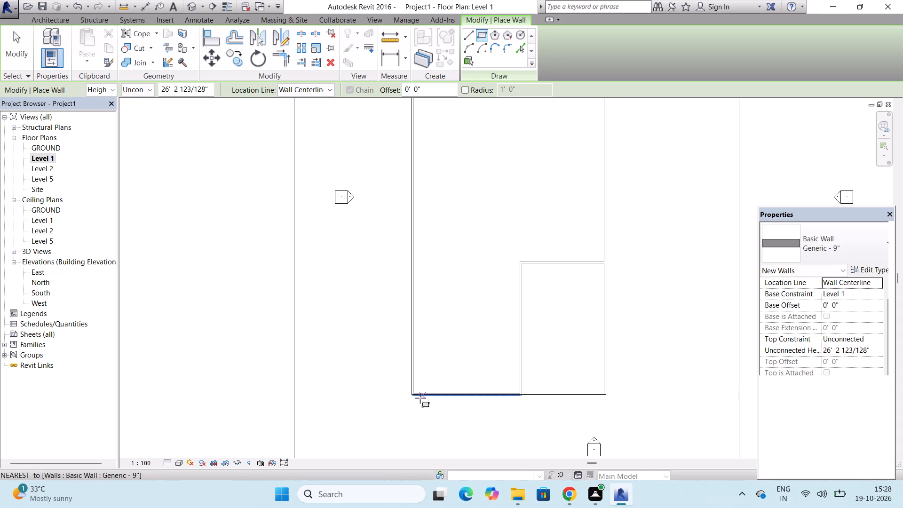
click(414, 395)
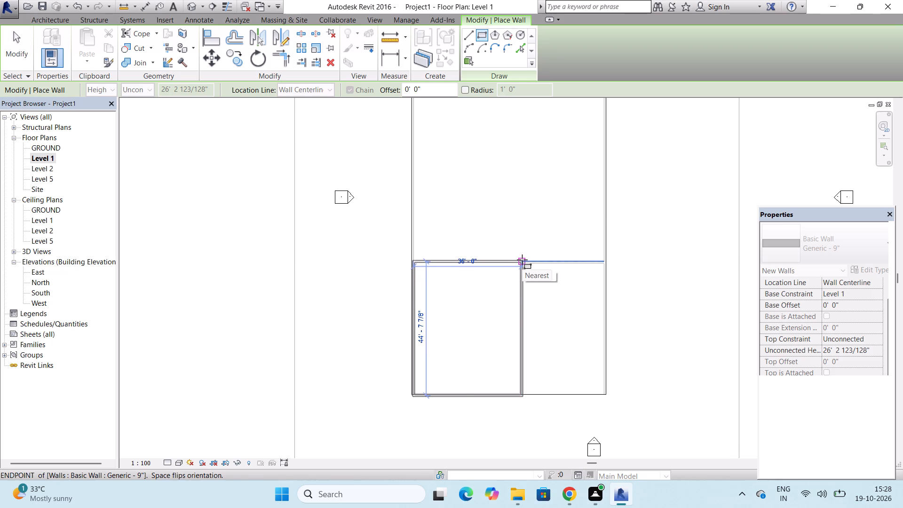
click(522, 260)
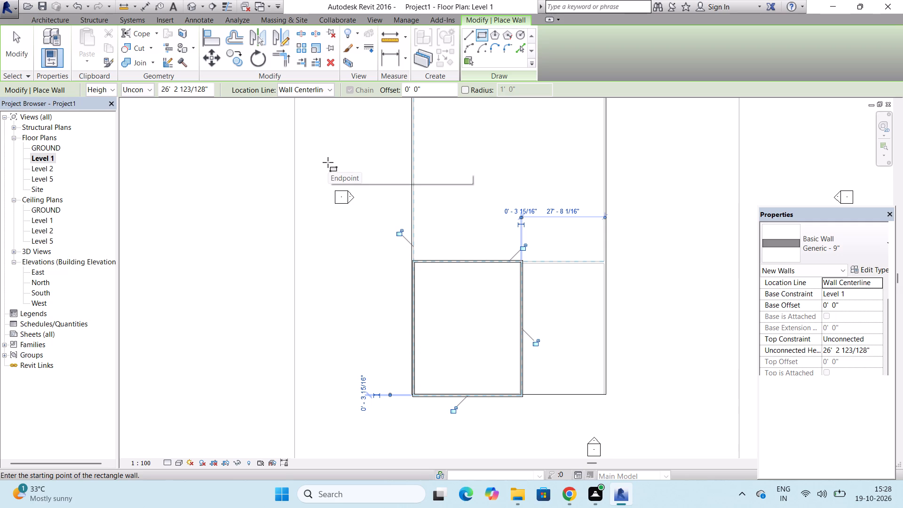
key(Escape)
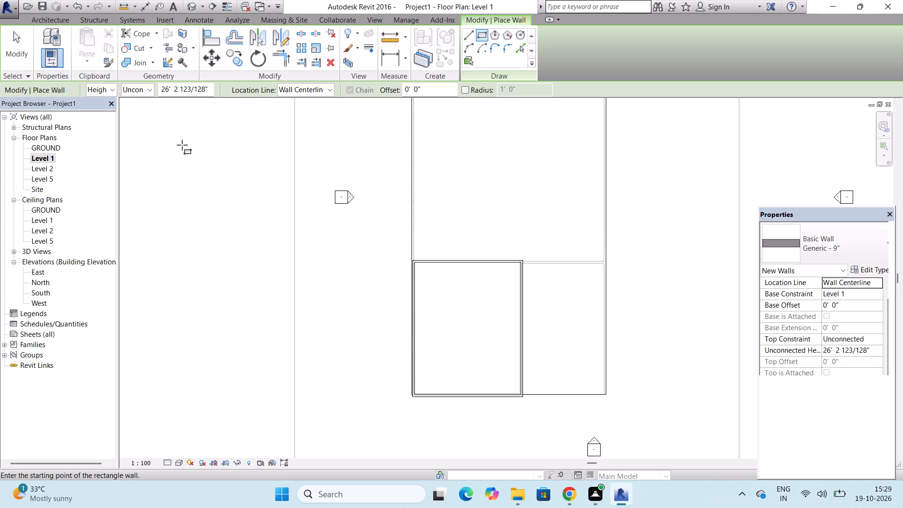
key(Escape)
key(Escape)
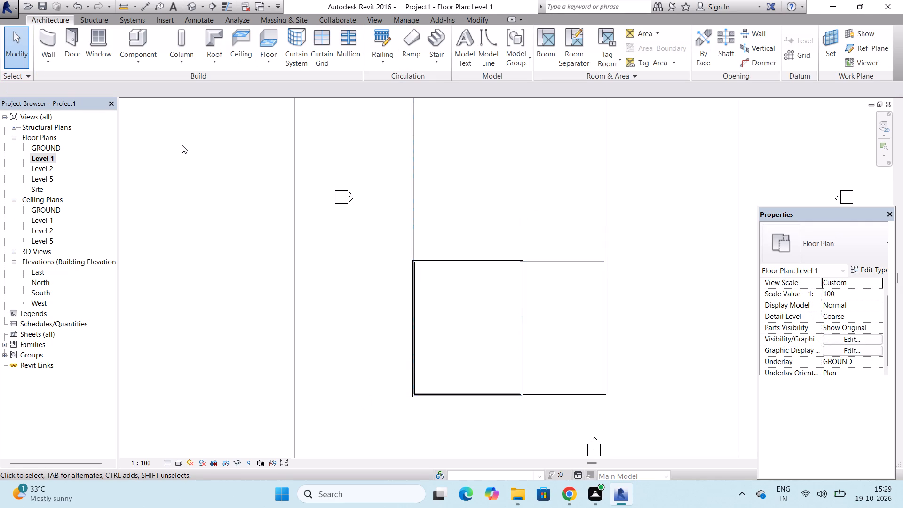
In the North elevation, lower the tops of the new Level 1 rectangle's north and south walls to Level 2.
click(195, 7)
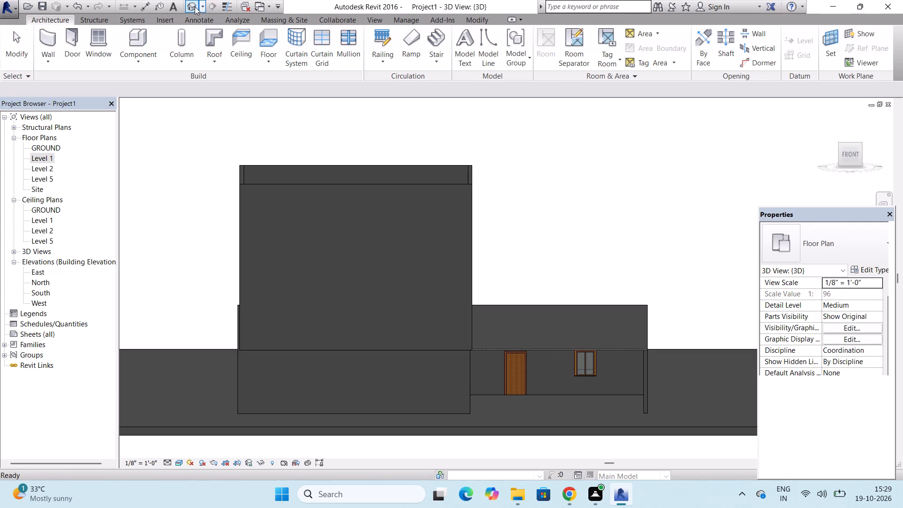
scroll(325, 192, down, 5)
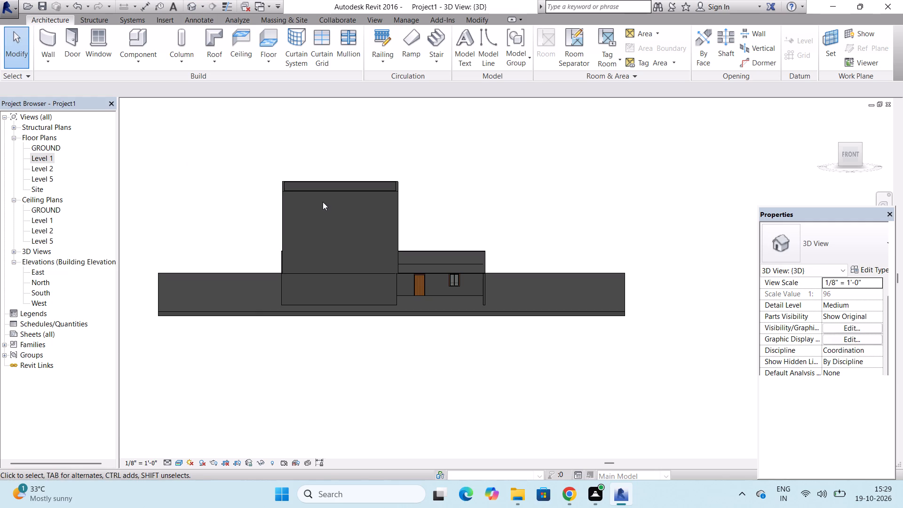
double_click(39, 285)
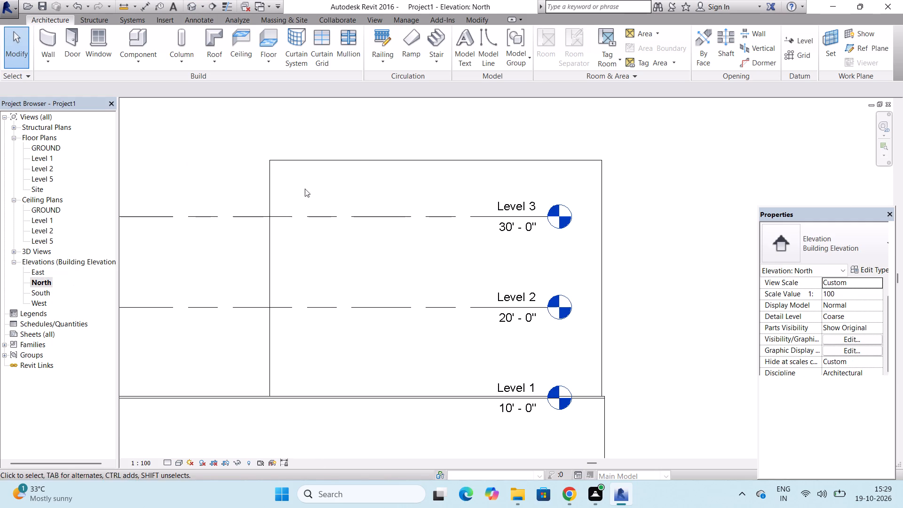
click(357, 160)
scroll(357, 160, down, 3)
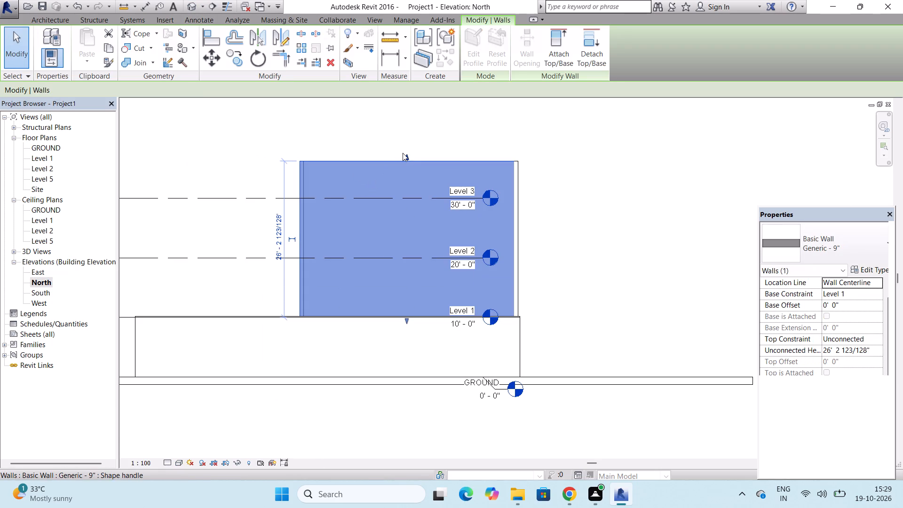
drag(407, 156, 404, 233)
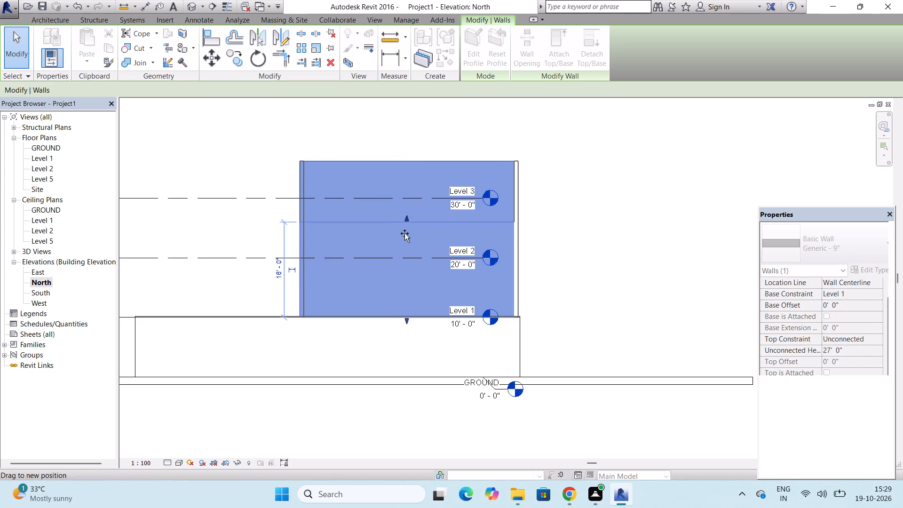
drag(404, 233, 404, 255)
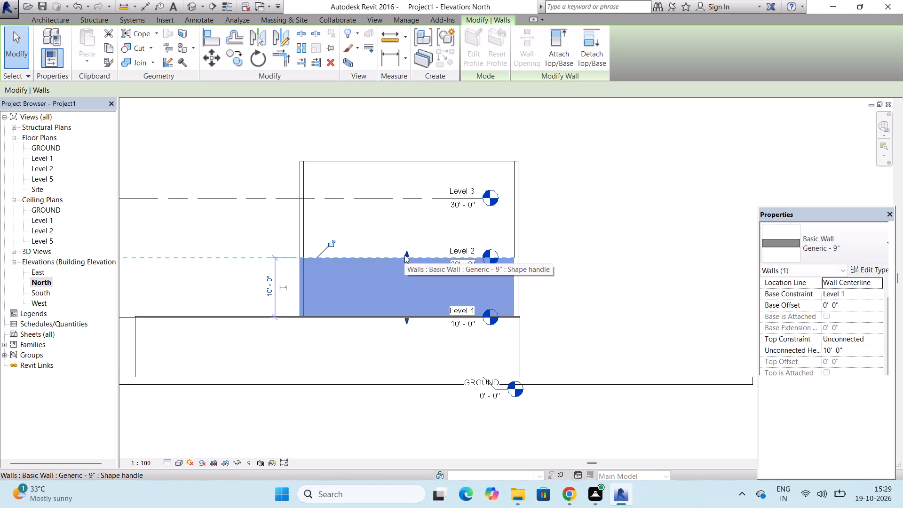
click(418, 158)
drag(410, 154, 410, 159)
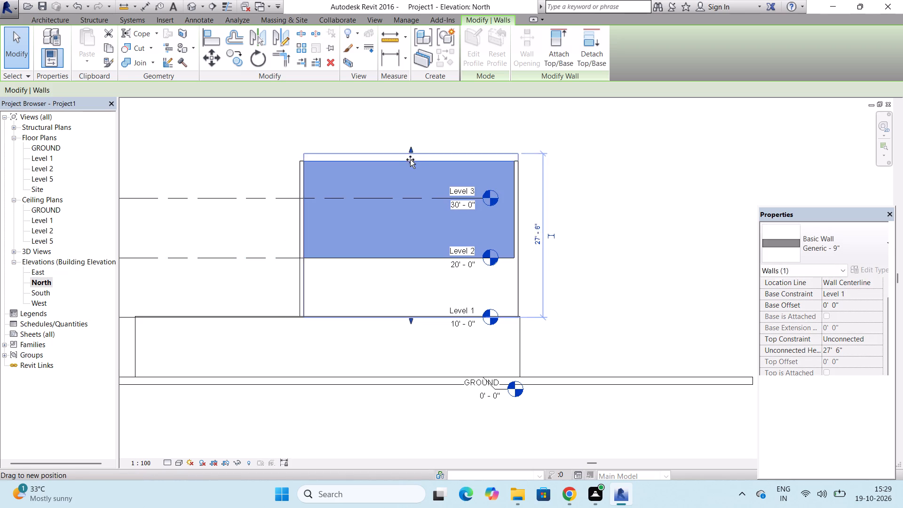
drag(410, 159, 414, 261)
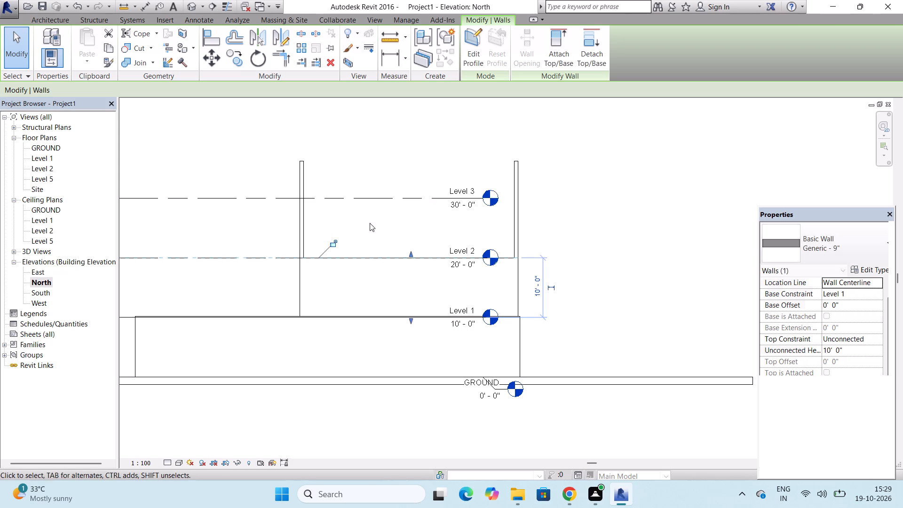
Lower the tops of the Level 1 rectangle's east and west walls to Level 2, dismiss the notification, and clear the selection.
click(299, 171)
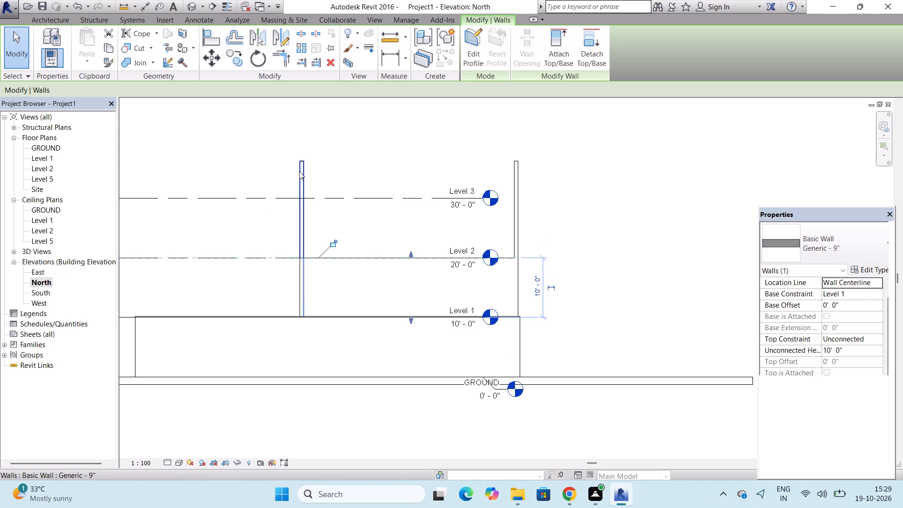
drag(303, 156, 305, 262)
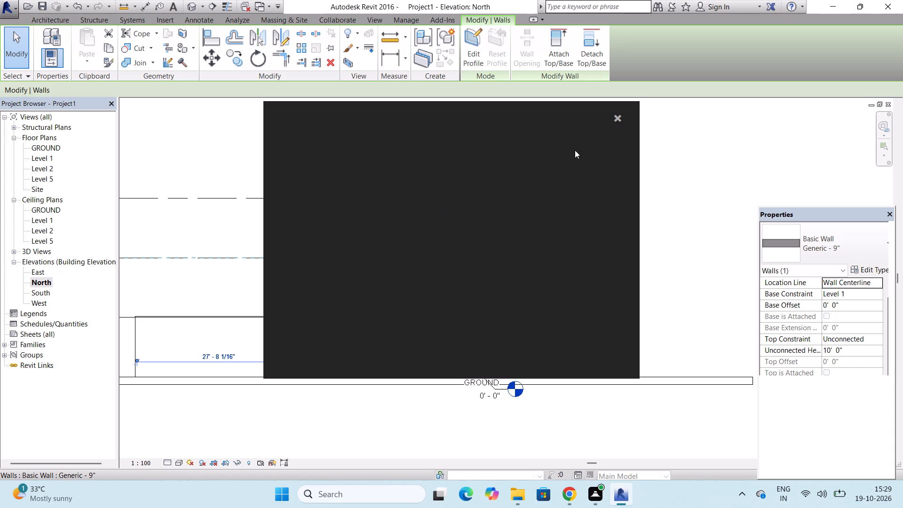
click(618, 123)
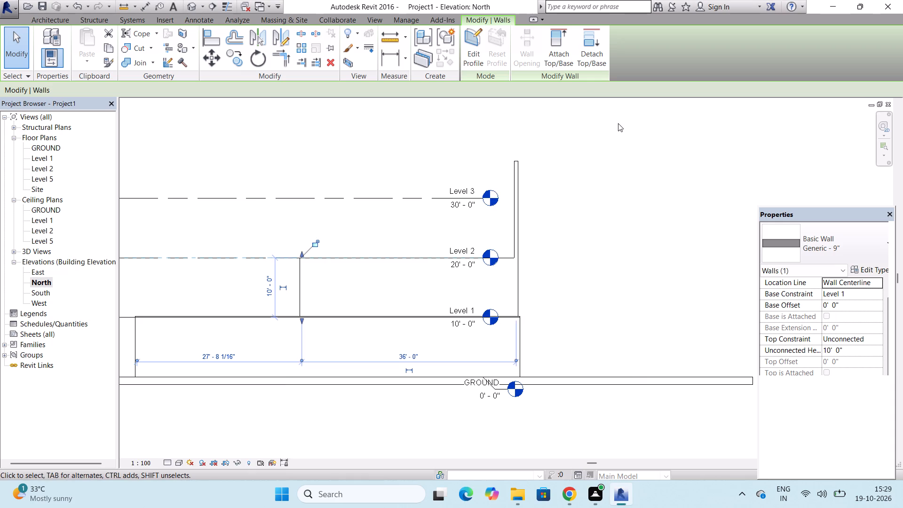
click(513, 181)
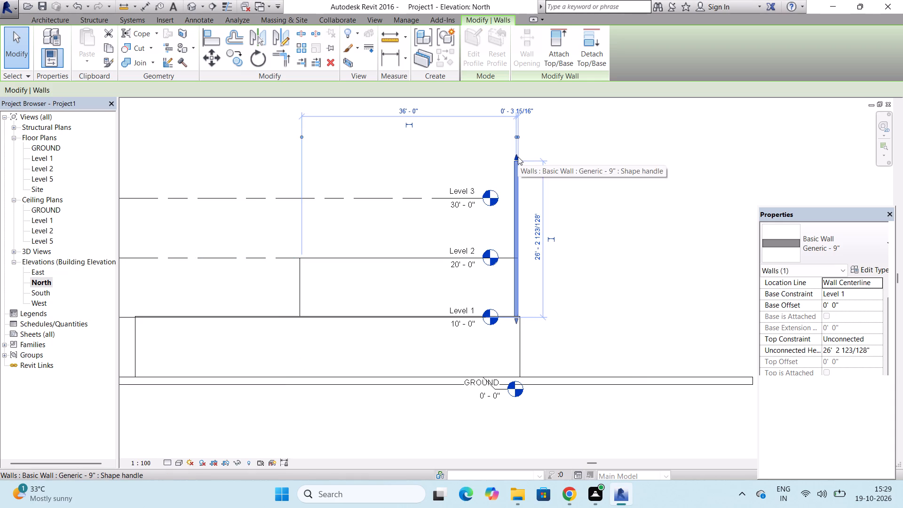
drag(515, 159, 523, 250)
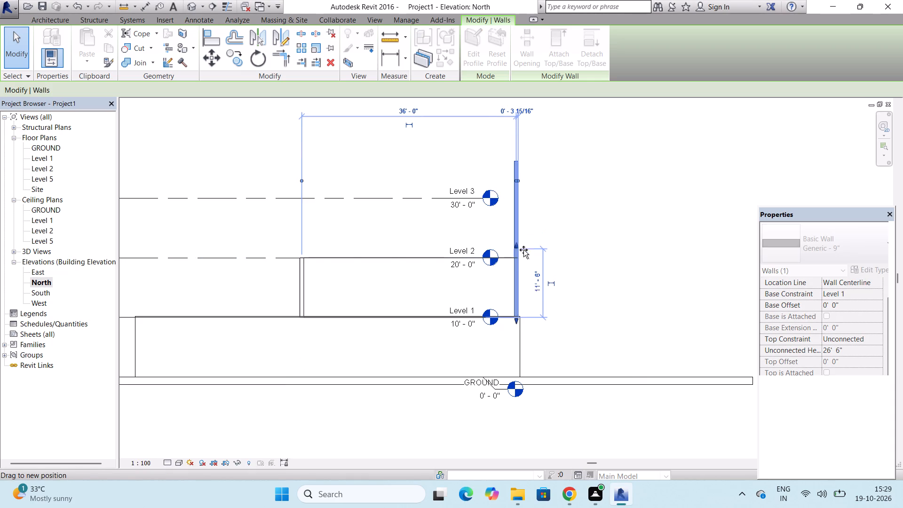
drag(523, 250, 517, 260)
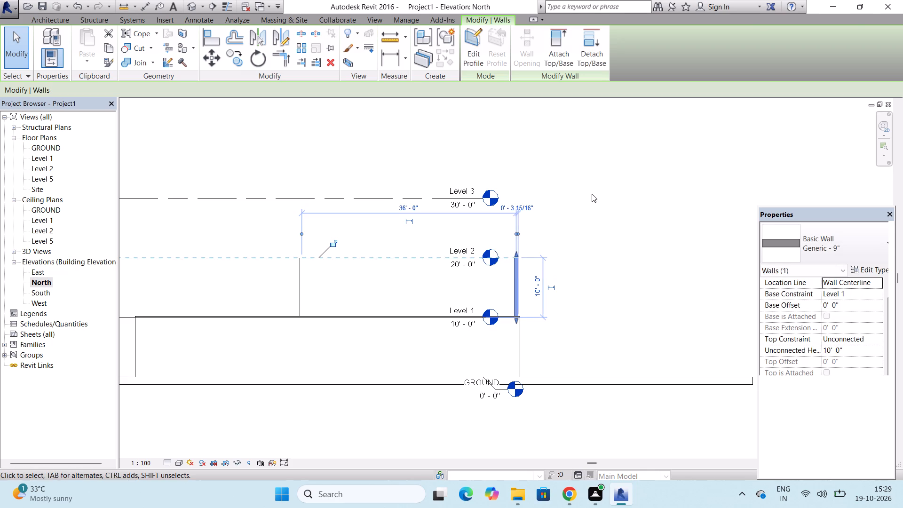
key(Escape)
key(Escape)
key(Escape)
key(Escape)
key(Escape)
key(Escape)
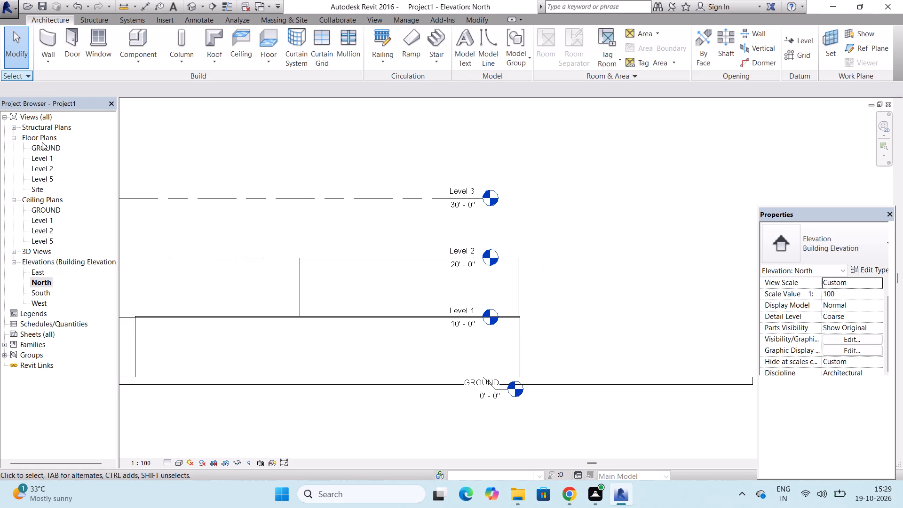
On the Level 1 plan, move the new rectangle's west wall outward so its outer face aligns with the building's outer edge.
click(188, 2)
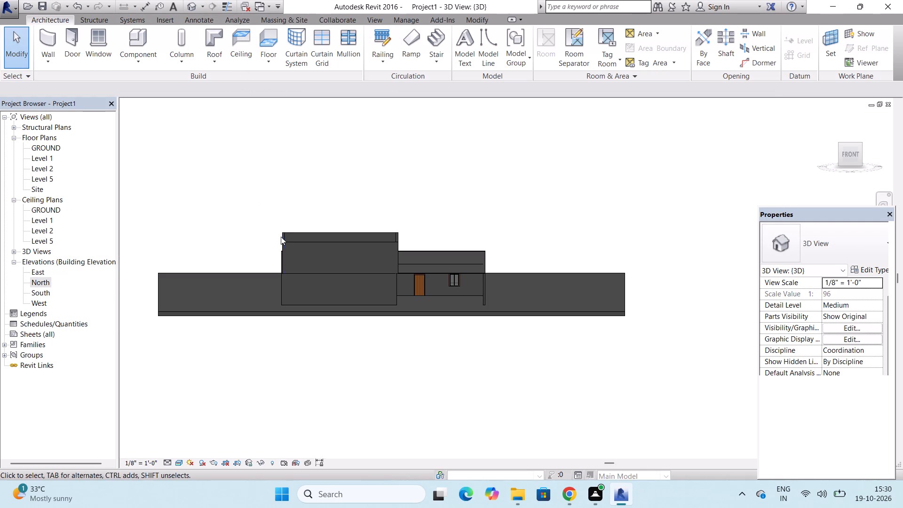
scroll(281, 237, up, 9)
scroll(283, 369, up, 2)
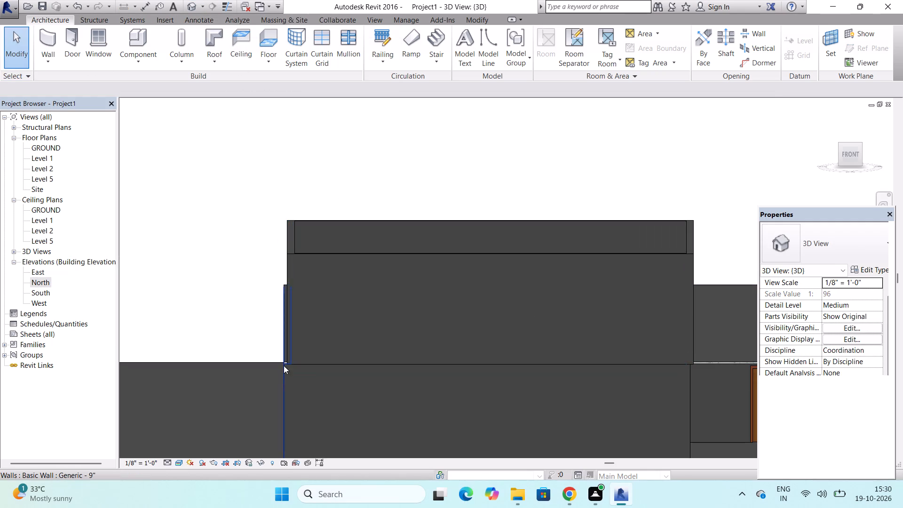
scroll(284, 365, up, 17)
scroll(284, 364, down, 5)
scroll(283, 349, down, 17)
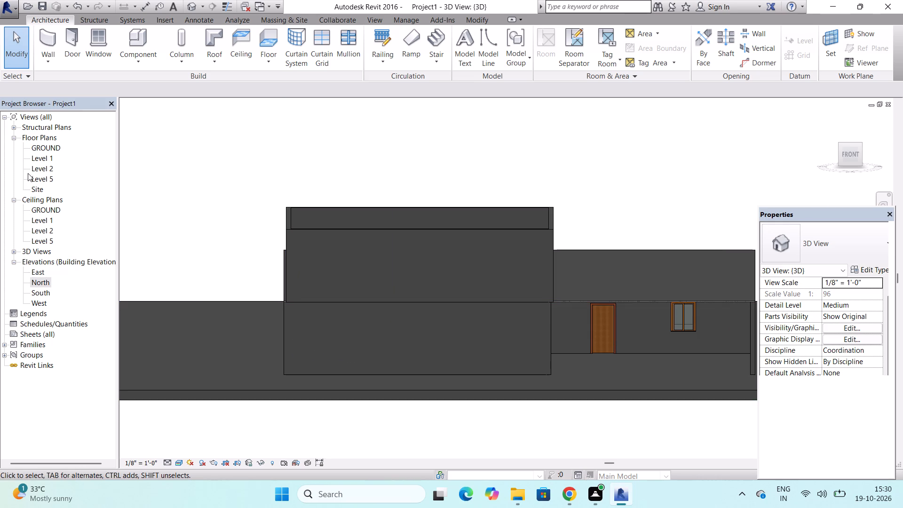
double_click(44, 157)
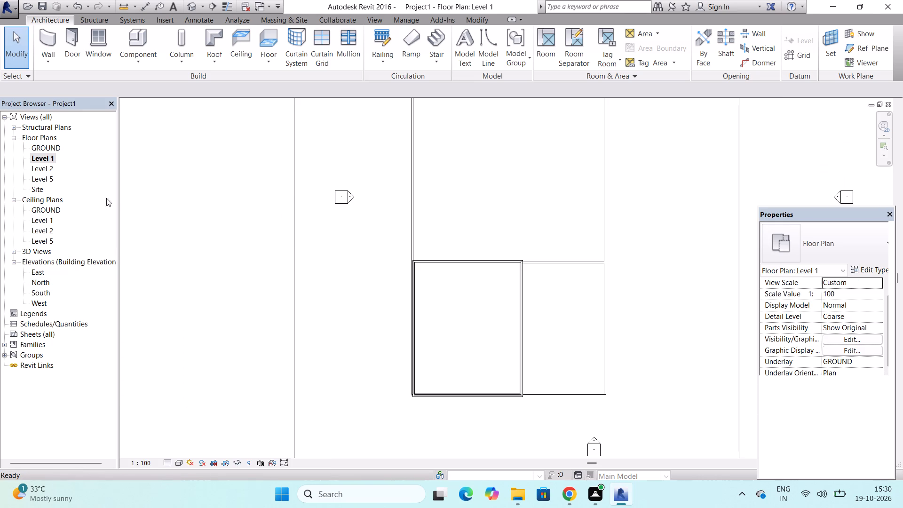
scroll(395, 305, up, 10)
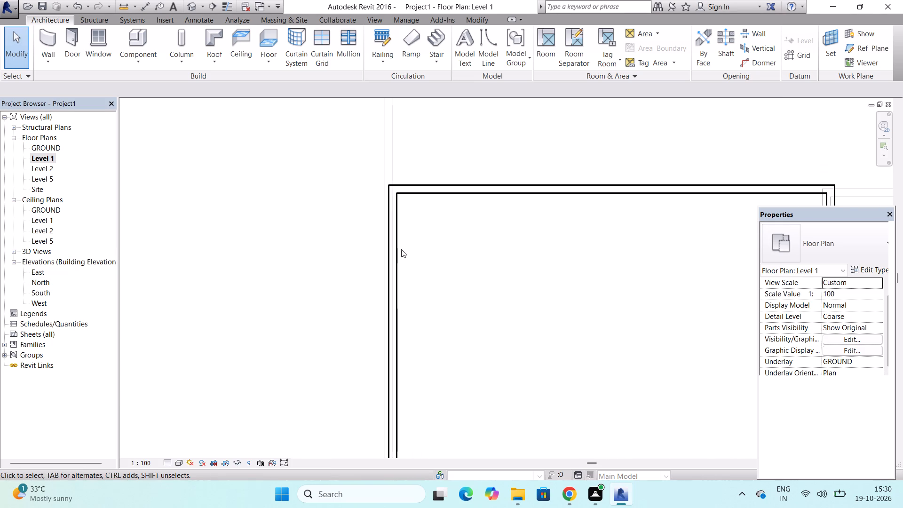
scroll(394, 247, up, 4)
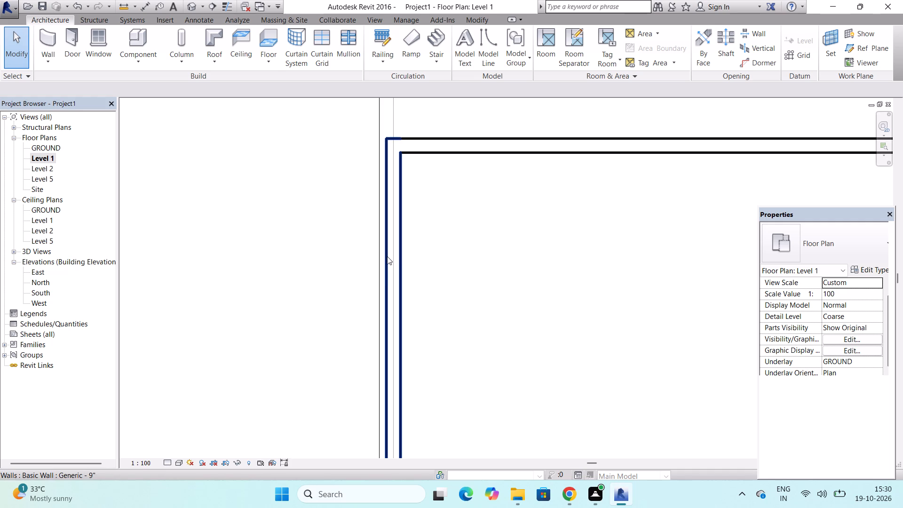
drag(387, 256, 365, 260)
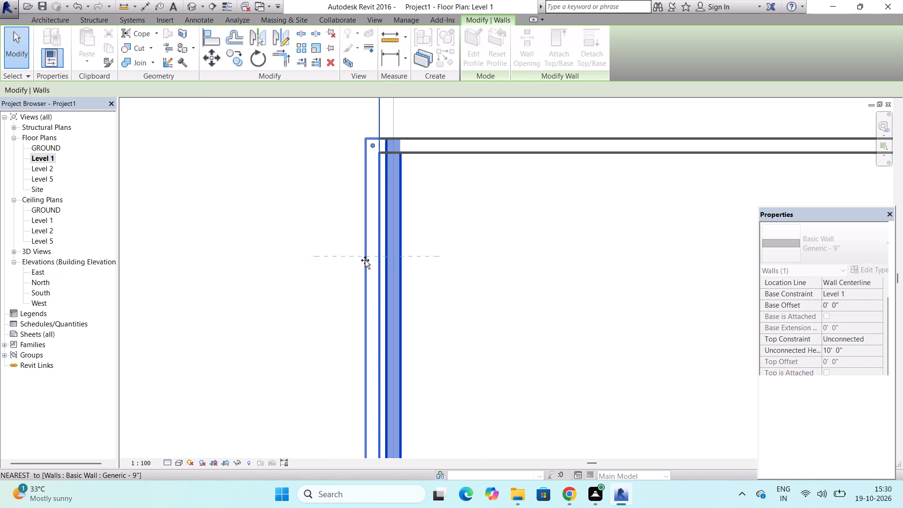
drag(365, 260, 381, 260)
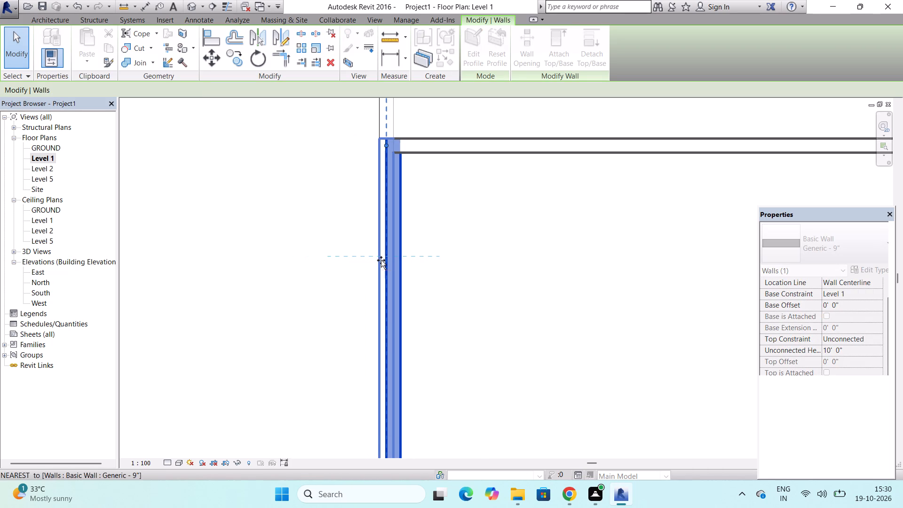
key(Escape)
key(Escape)
key(Escape)
scroll(201, 183, down, 6)
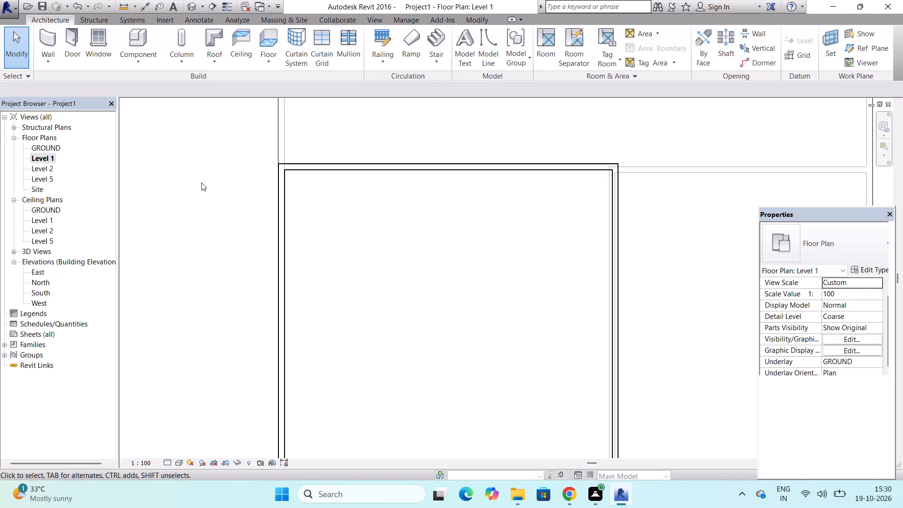
scroll(201, 183, down, 4)
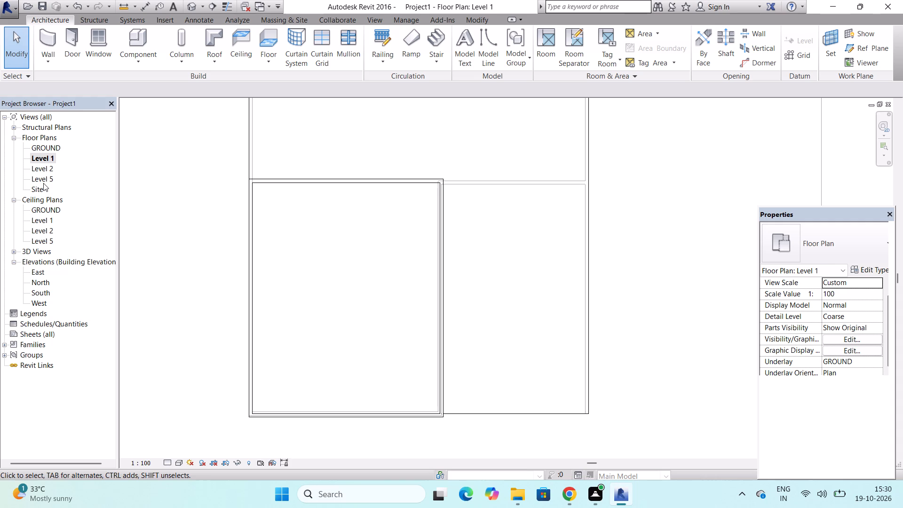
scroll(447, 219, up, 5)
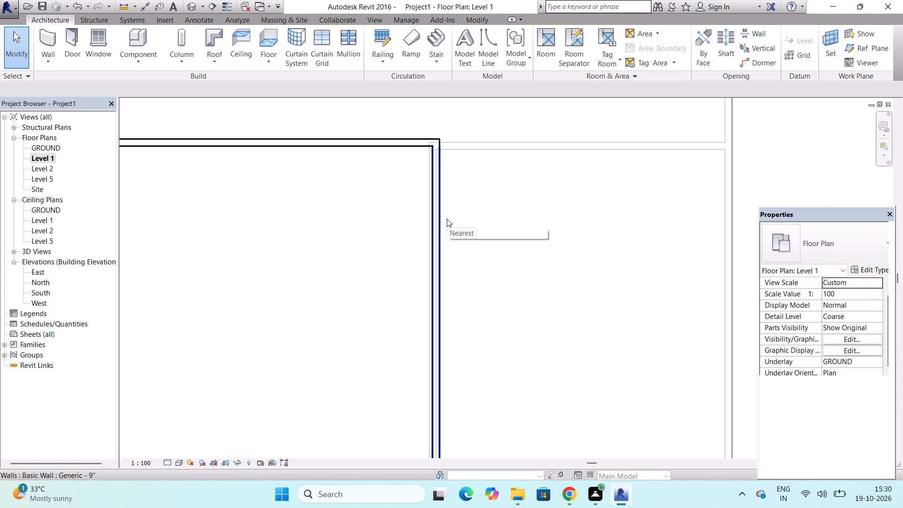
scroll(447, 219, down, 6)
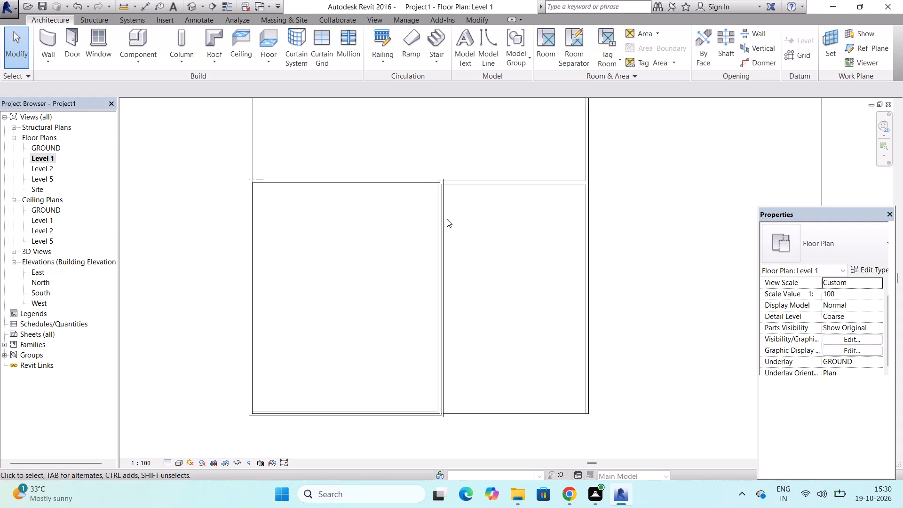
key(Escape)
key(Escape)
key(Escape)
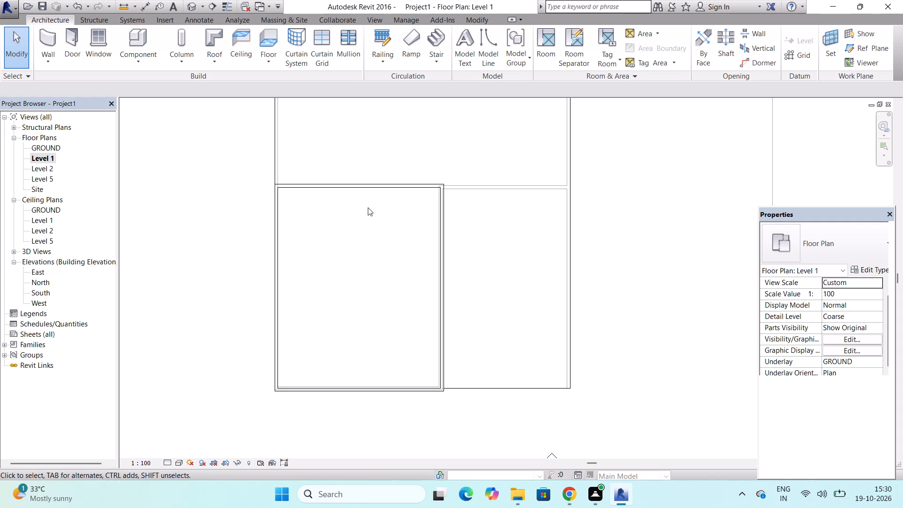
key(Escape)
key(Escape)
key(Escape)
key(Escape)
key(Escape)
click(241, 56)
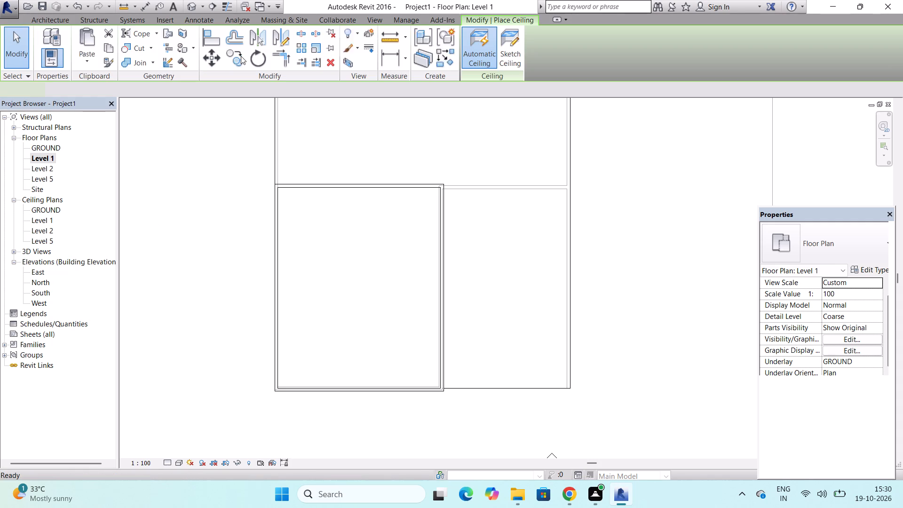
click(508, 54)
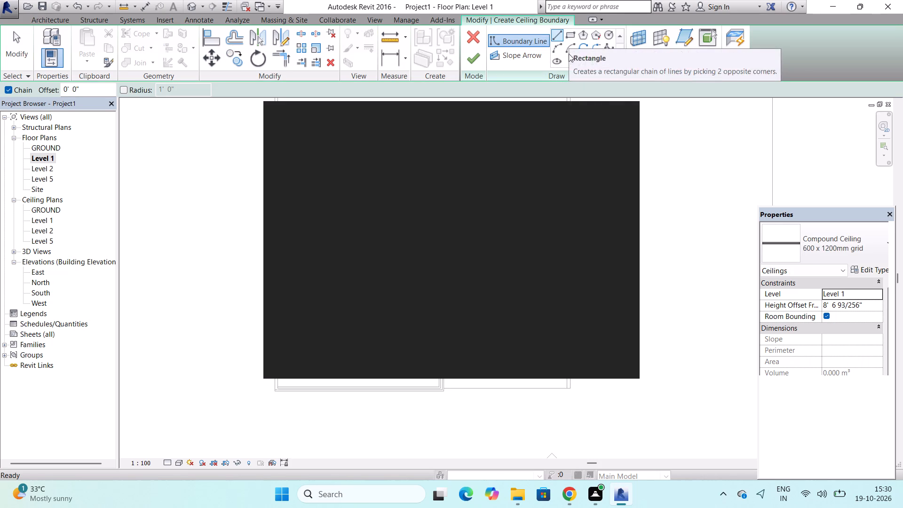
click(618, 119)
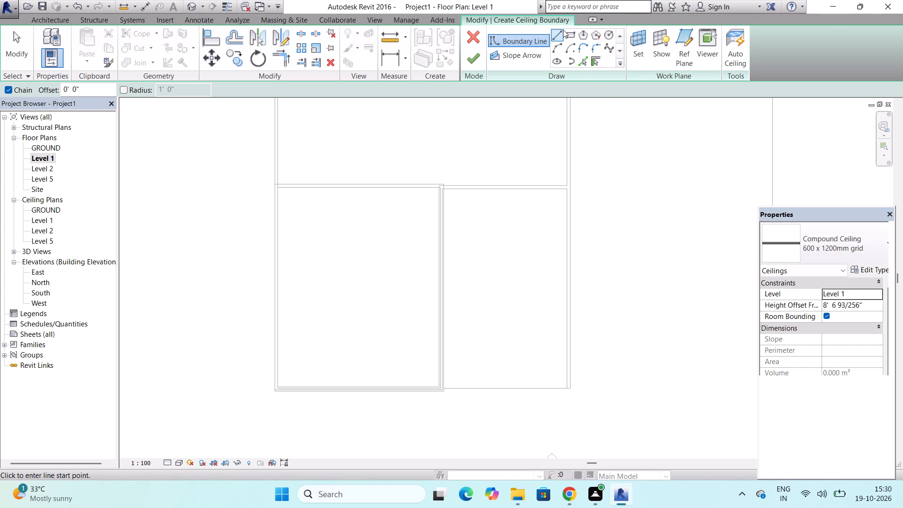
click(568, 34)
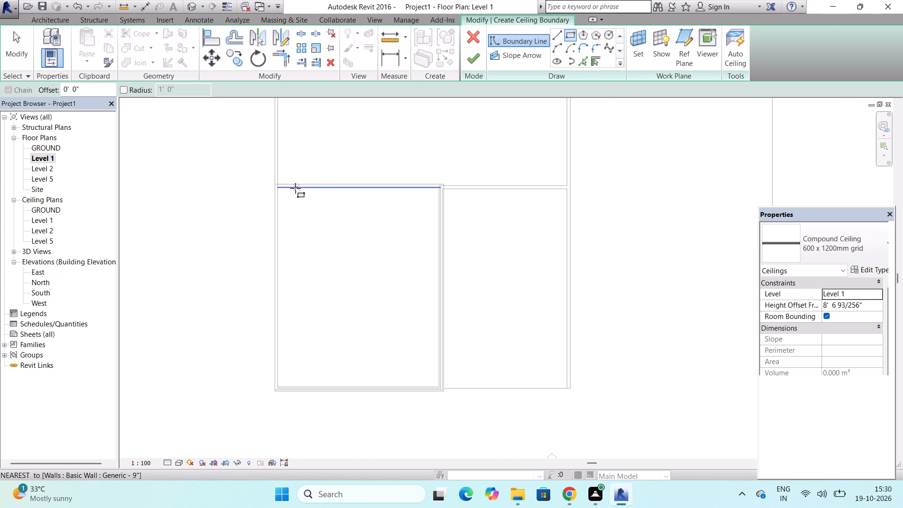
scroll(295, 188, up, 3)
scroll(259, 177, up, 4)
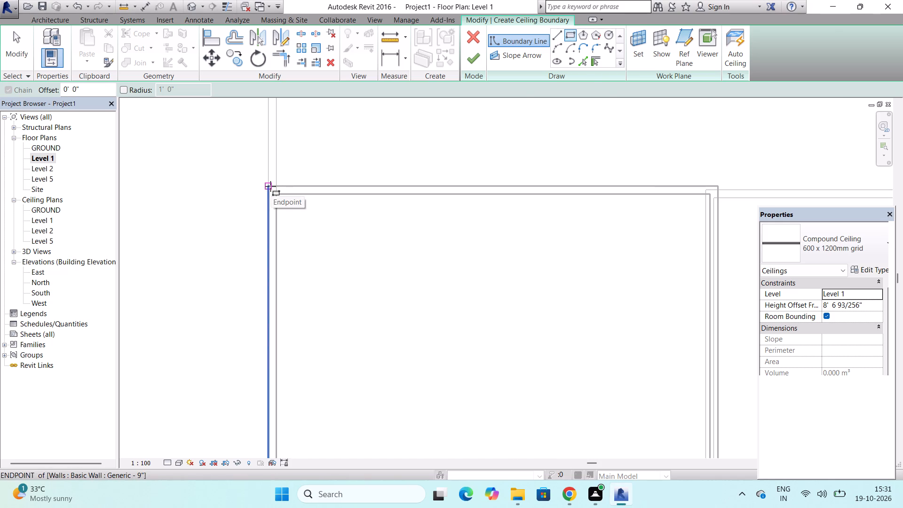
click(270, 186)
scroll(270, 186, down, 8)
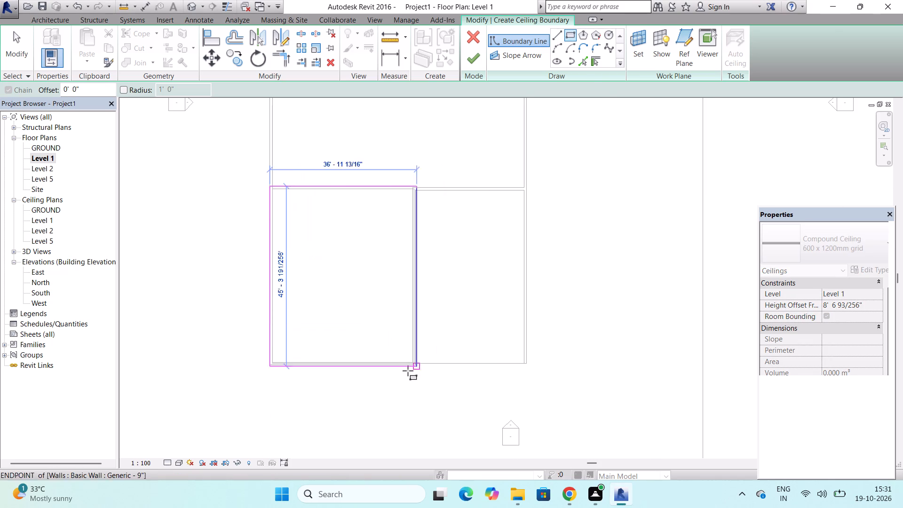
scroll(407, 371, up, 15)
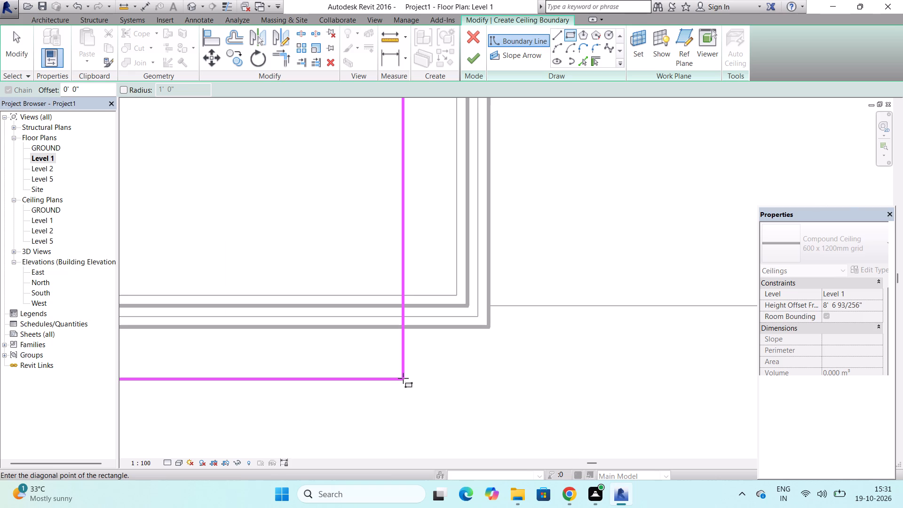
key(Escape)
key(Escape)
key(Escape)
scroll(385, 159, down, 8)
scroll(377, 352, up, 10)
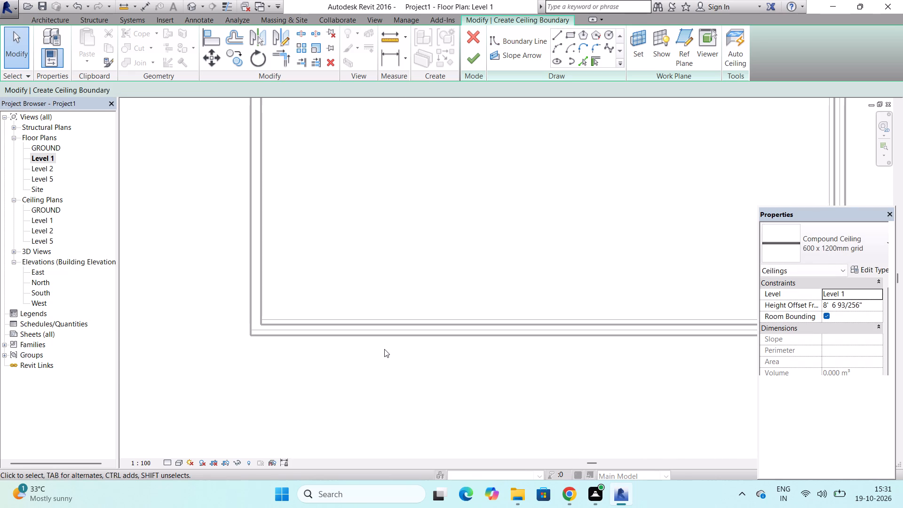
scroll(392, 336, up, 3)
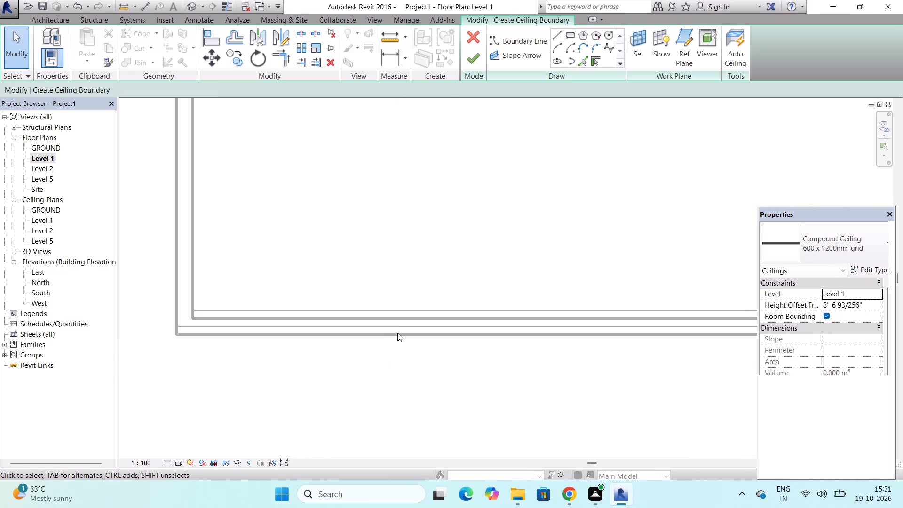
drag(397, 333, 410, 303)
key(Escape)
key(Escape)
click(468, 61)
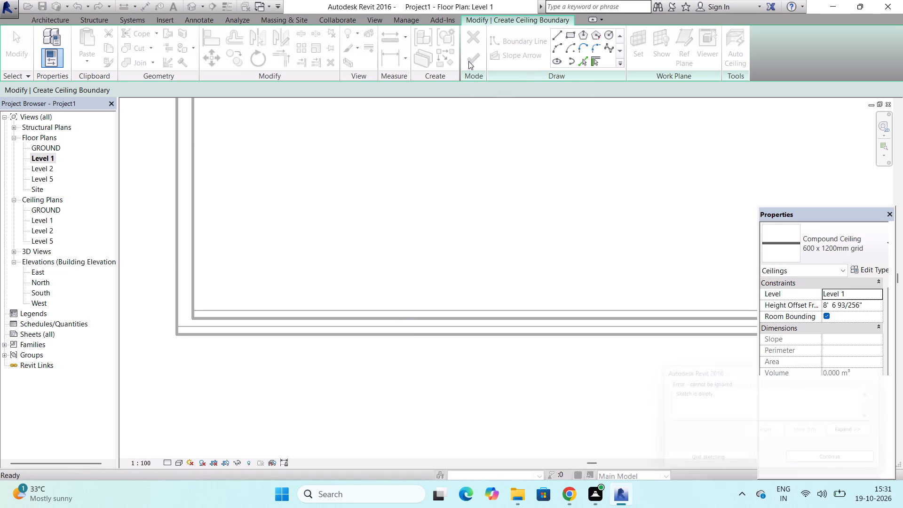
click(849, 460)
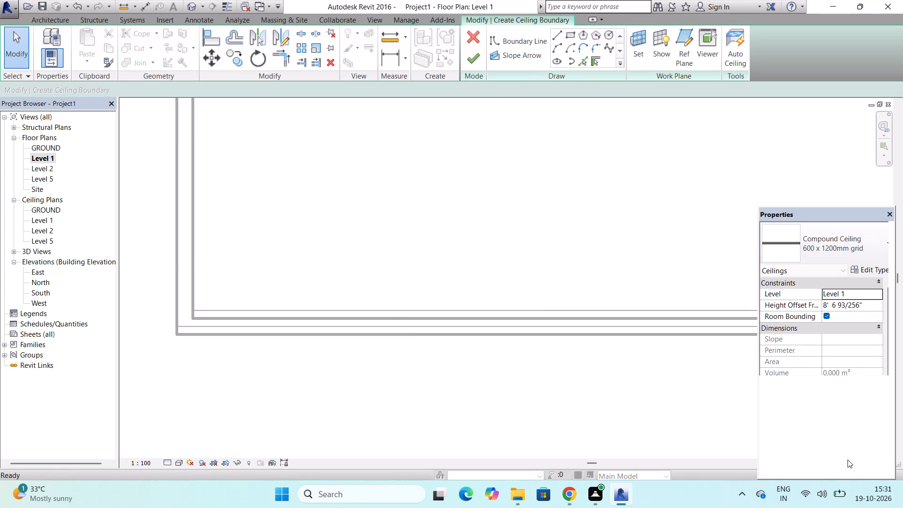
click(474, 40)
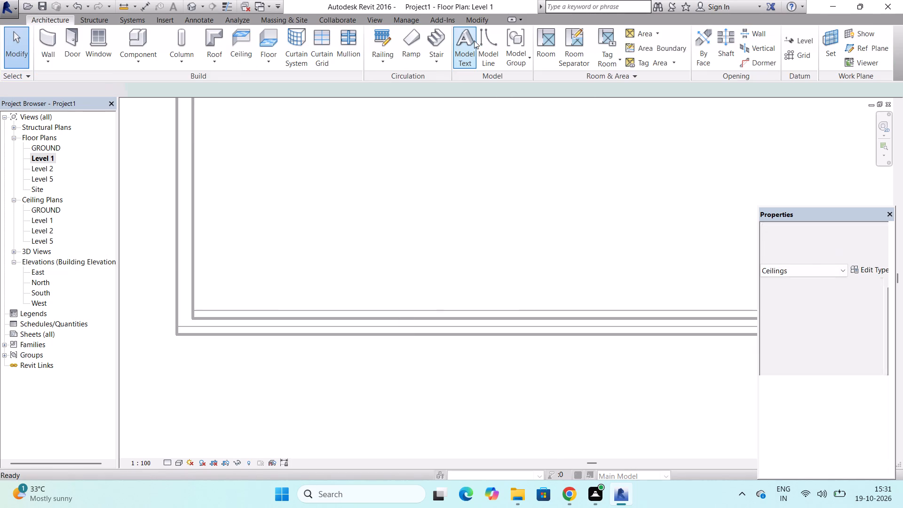
Move the Level 1 room's south wall inward so its faces align with the wall below.
scroll(371, 429, up, 4)
scroll(383, 357, up, 3)
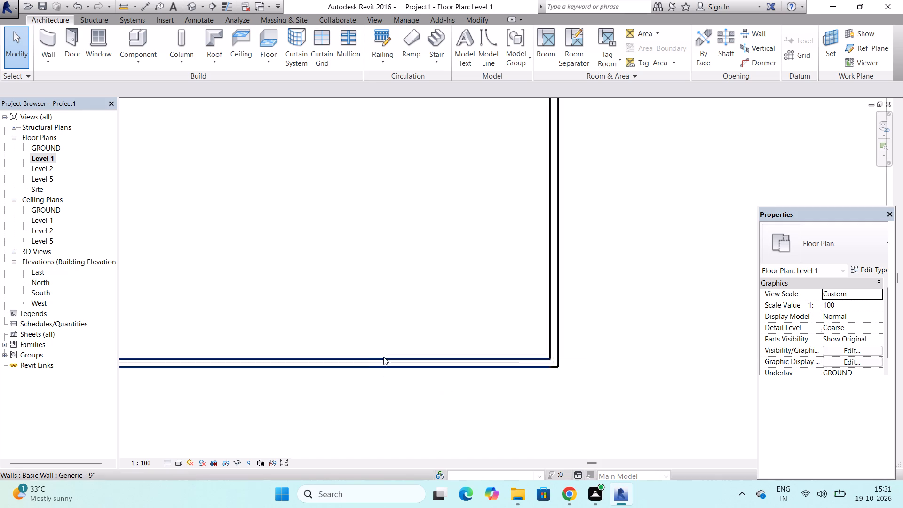
scroll(383, 357, up, 5)
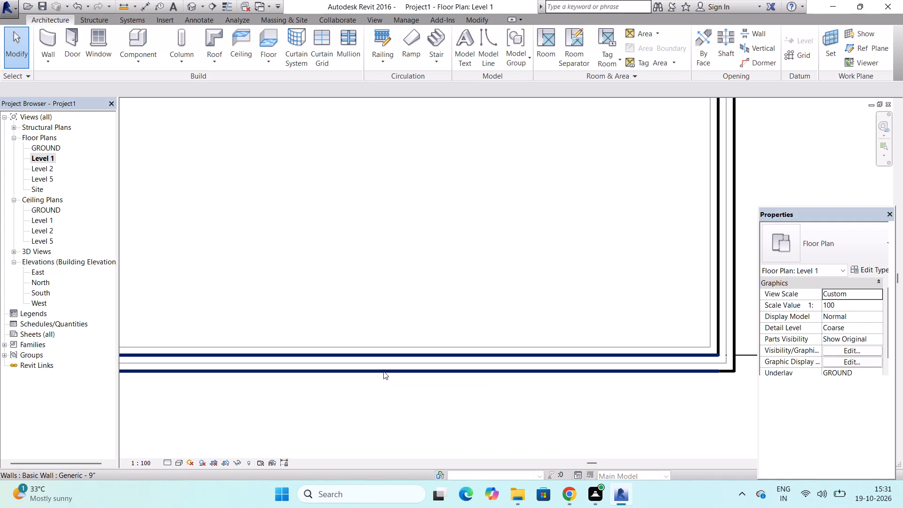
click(383, 371)
drag(381, 372, 389, 333)
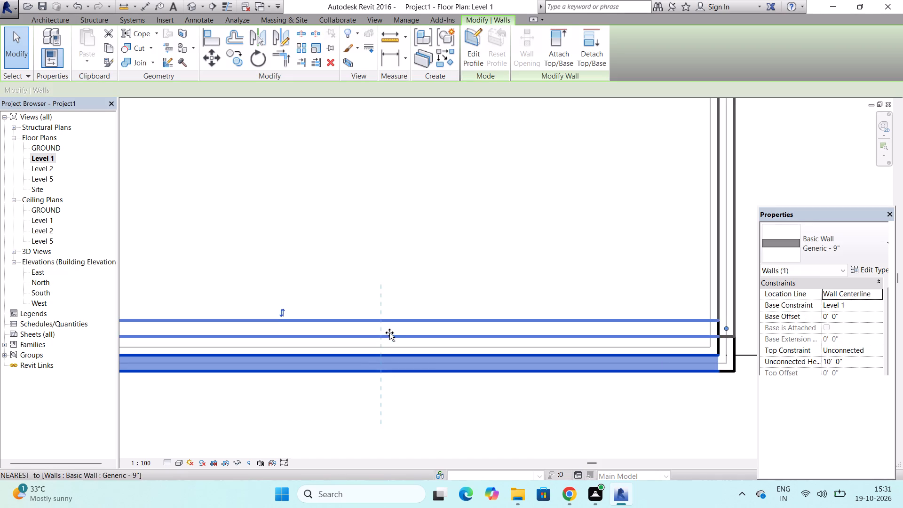
drag(389, 333, 385, 359)
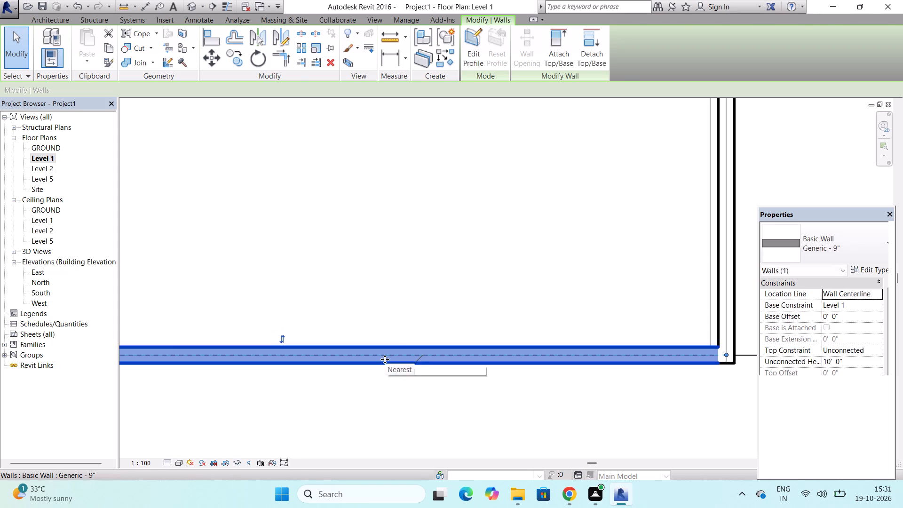
key(Escape)
Move the Level 1 room's east wall inward so it lines up with the wall below, and clear the selection.
scroll(372, 373, down, 7)
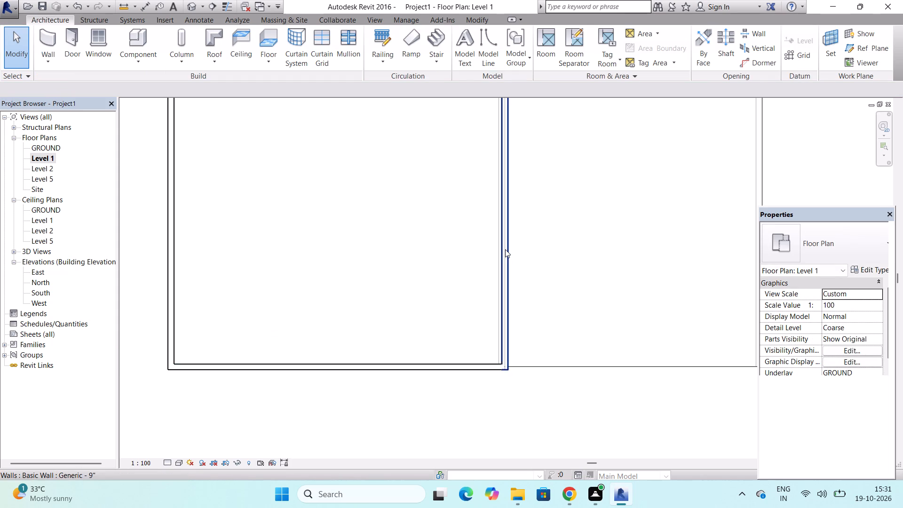
scroll(505, 249, up, 6)
click(513, 246)
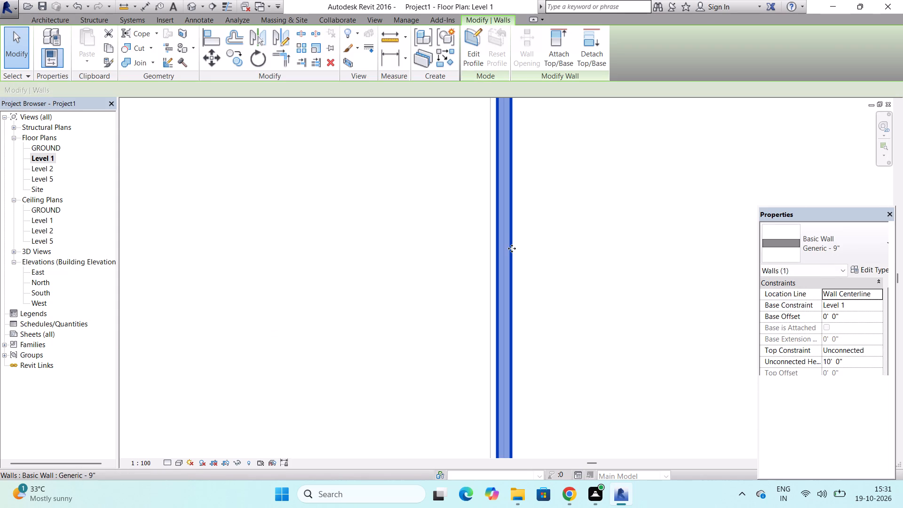
click(511, 250)
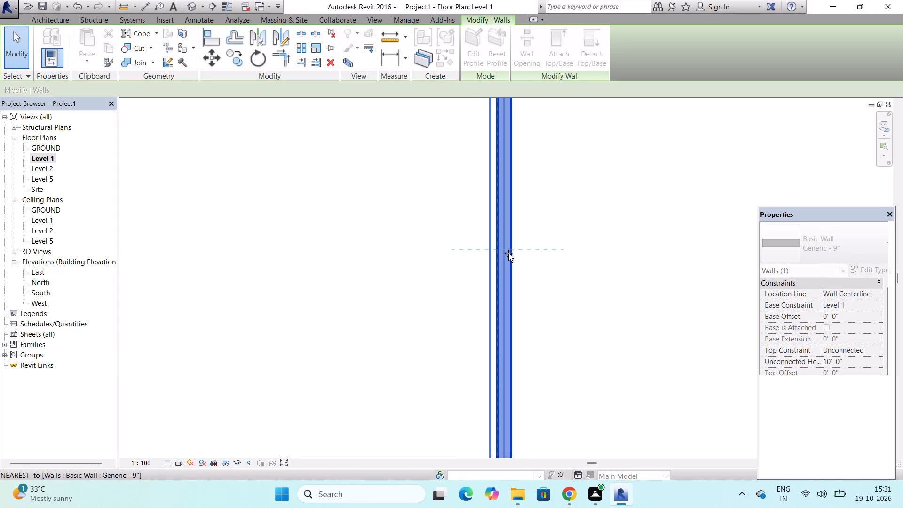
key(Escape)
scroll(526, 263, down, 8)
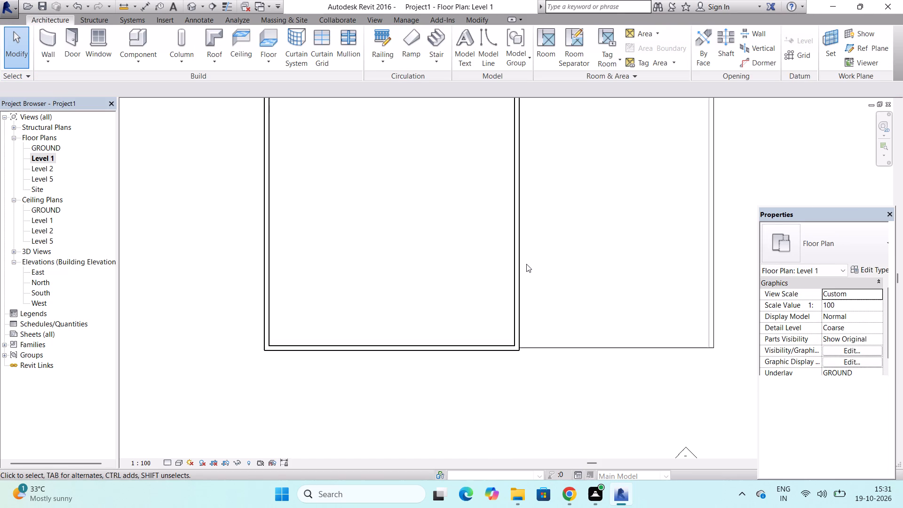
Sketch a rectangular 600 x 1200mm grid compound ceiling on Level 1 along the new room's outer wall faces and finish the boundary.
scroll(526, 270, down, 5)
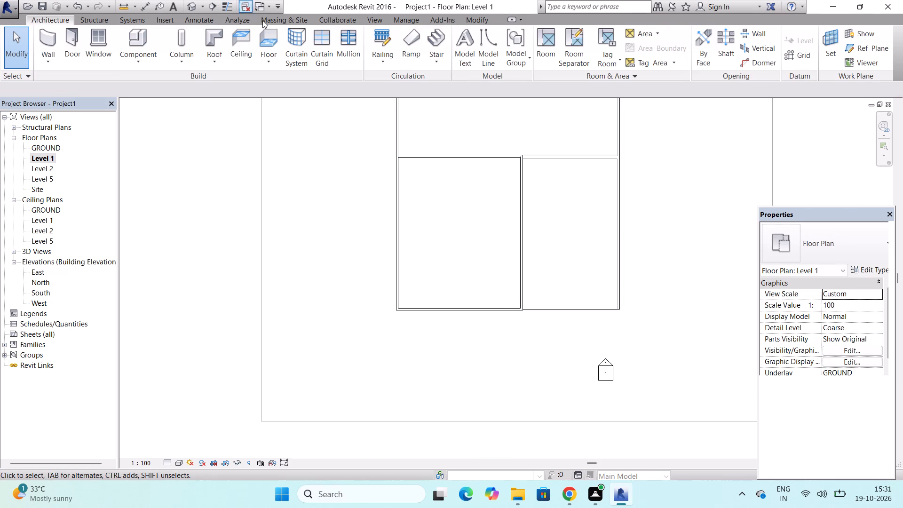
click(239, 58)
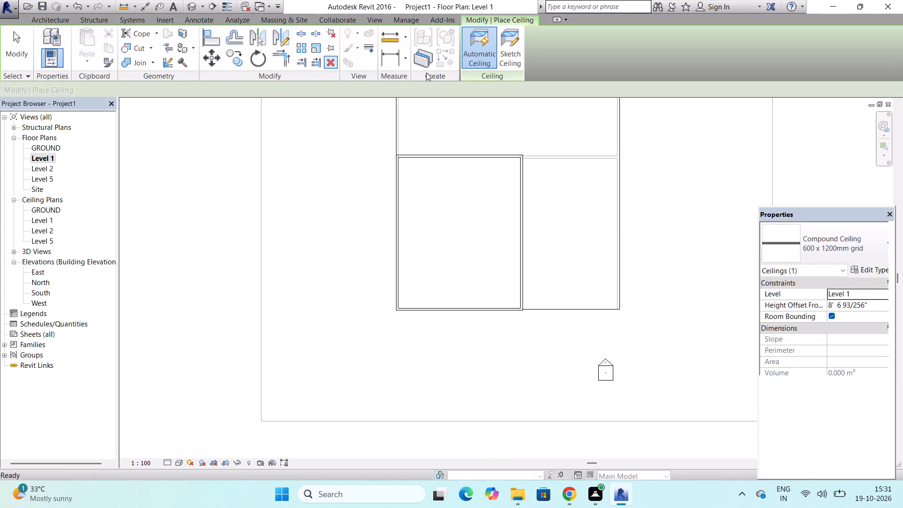
click(506, 56)
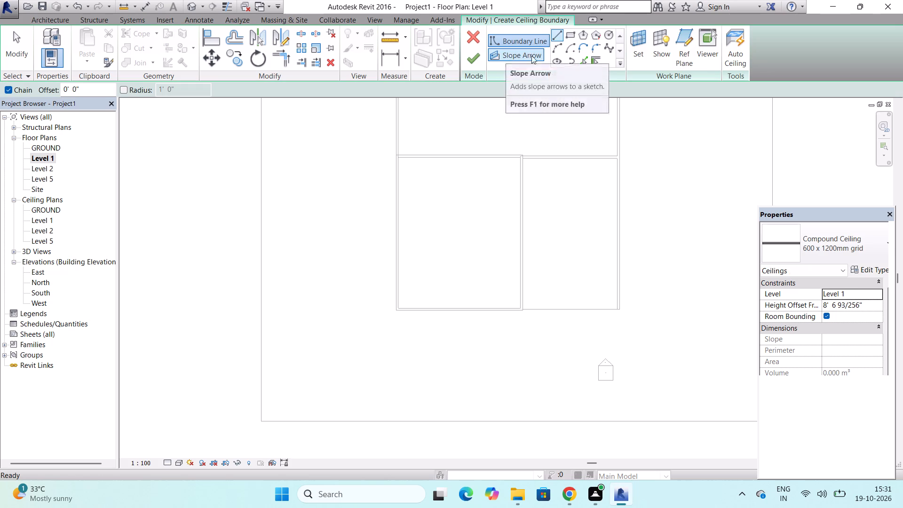
click(574, 33)
scroll(394, 166, up, 5)
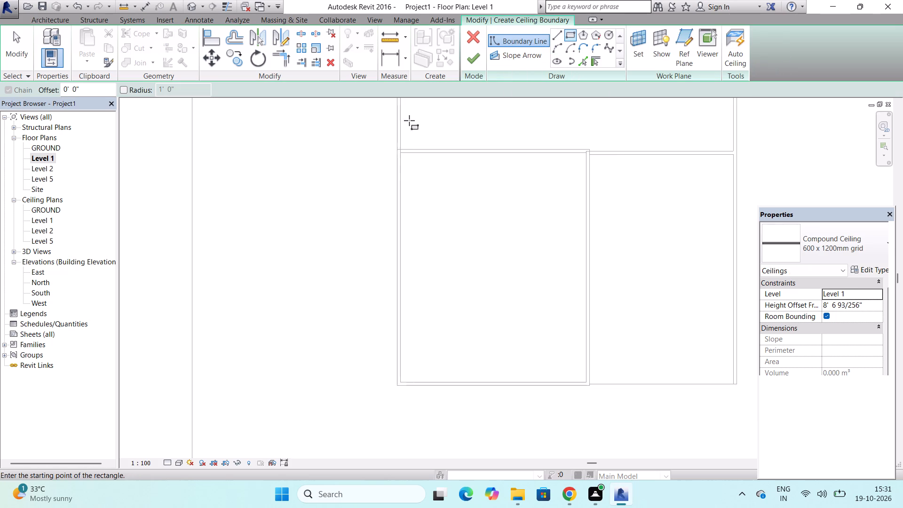
scroll(409, 120, up, 2)
click(391, 170)
scroll(391, 170, down, 5)
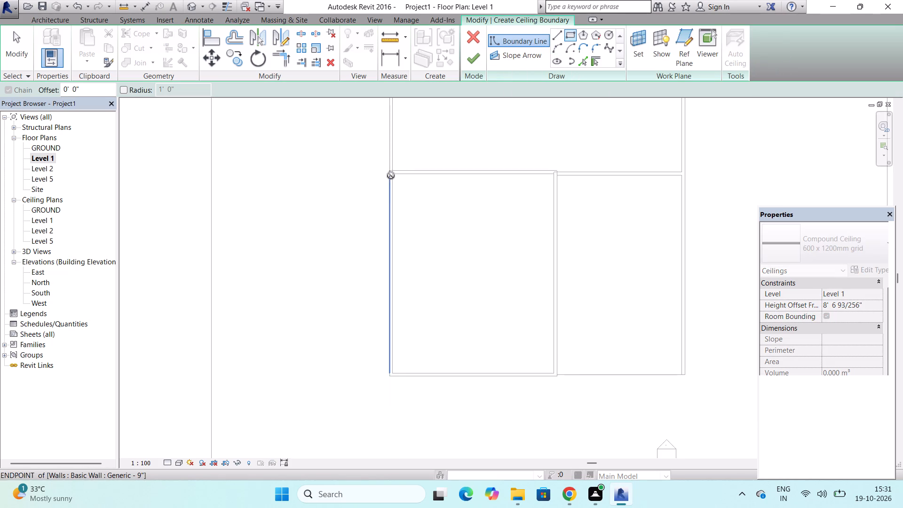
scroll(544, 376, up, 7)
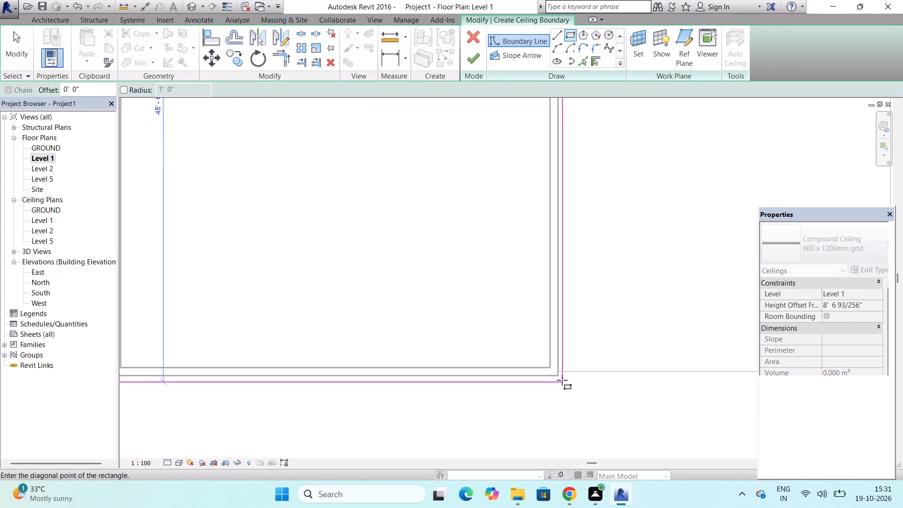
click(557, 374)
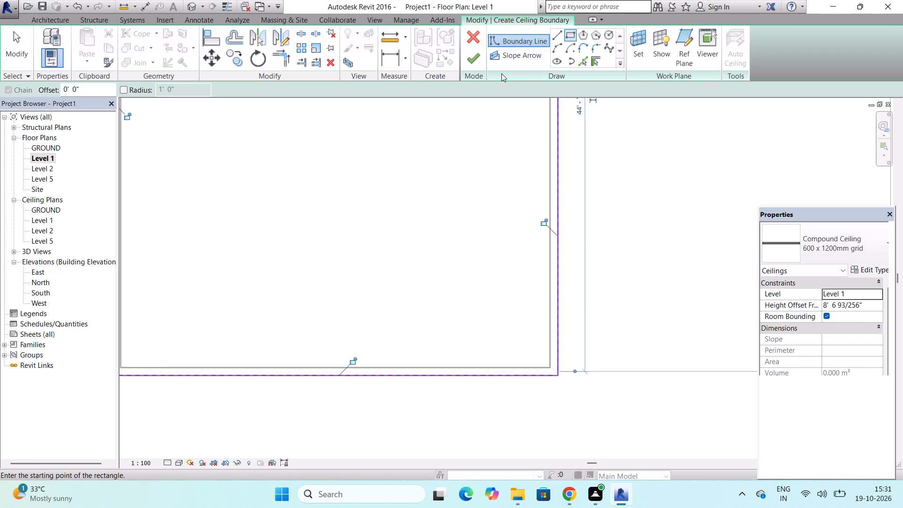
click(472, 60)
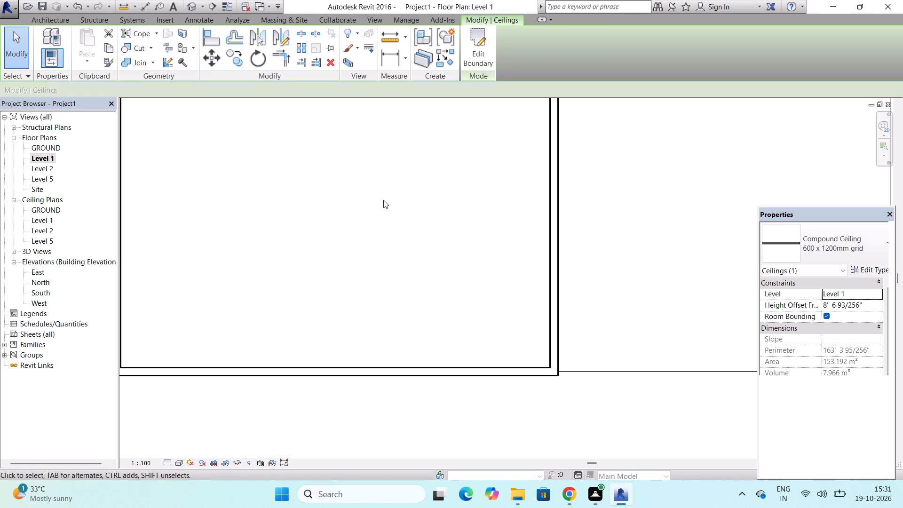
scroll(383, 200, down, 5)
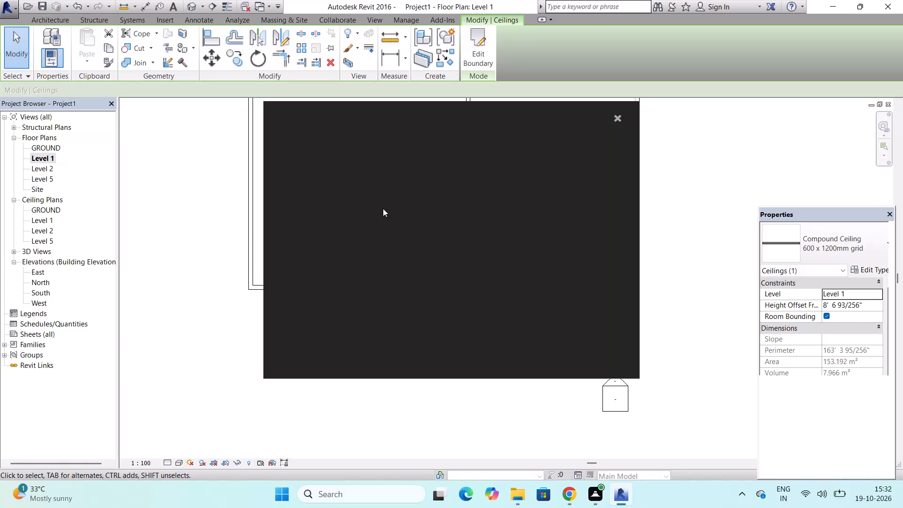
click(618, 120)
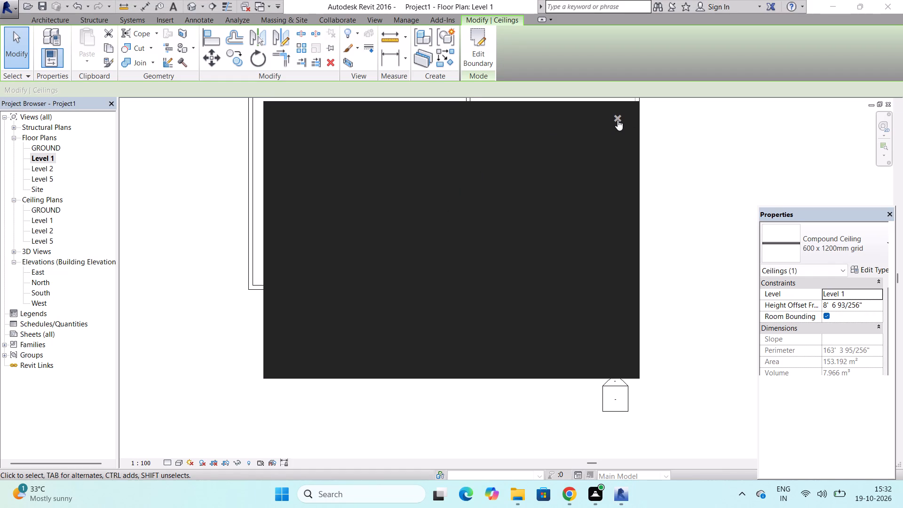
scroll(488, 302, down, 5)
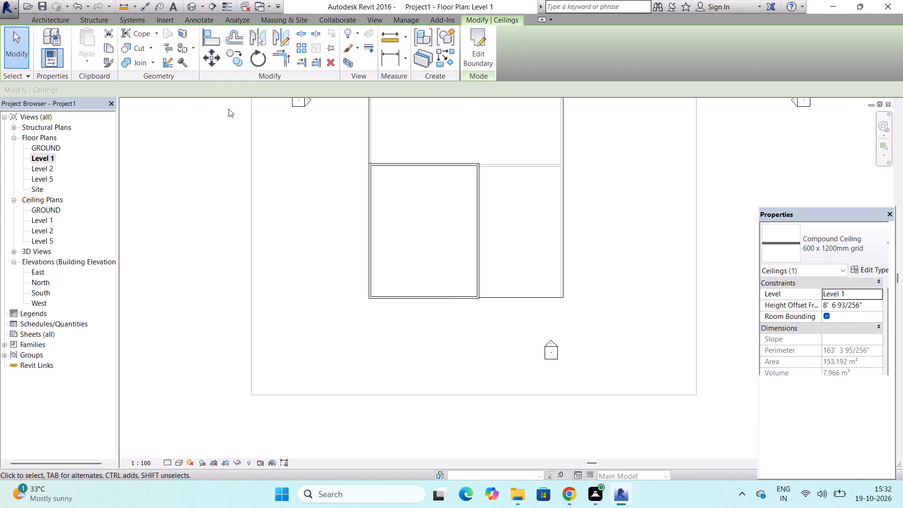
Clear the ceiling selection and examine the building's front side in the default 3D view.
click(200, 175)
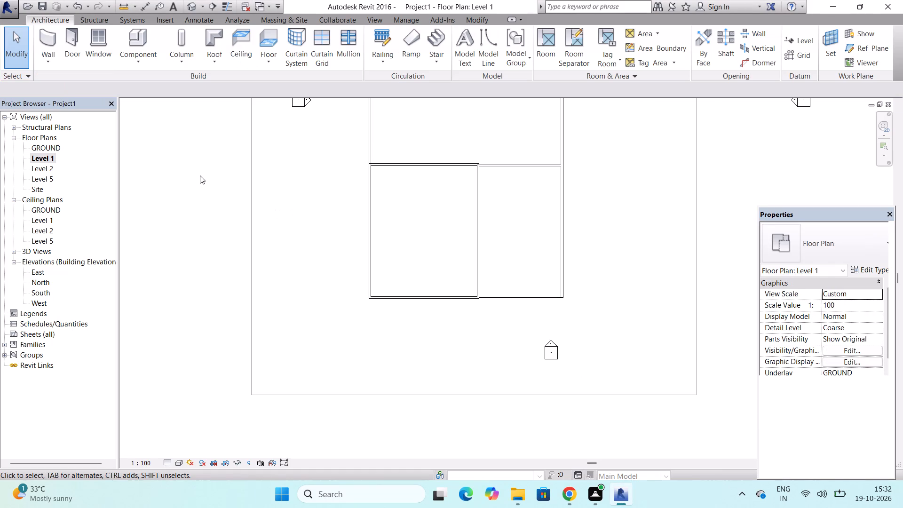
double_click(188, 7)
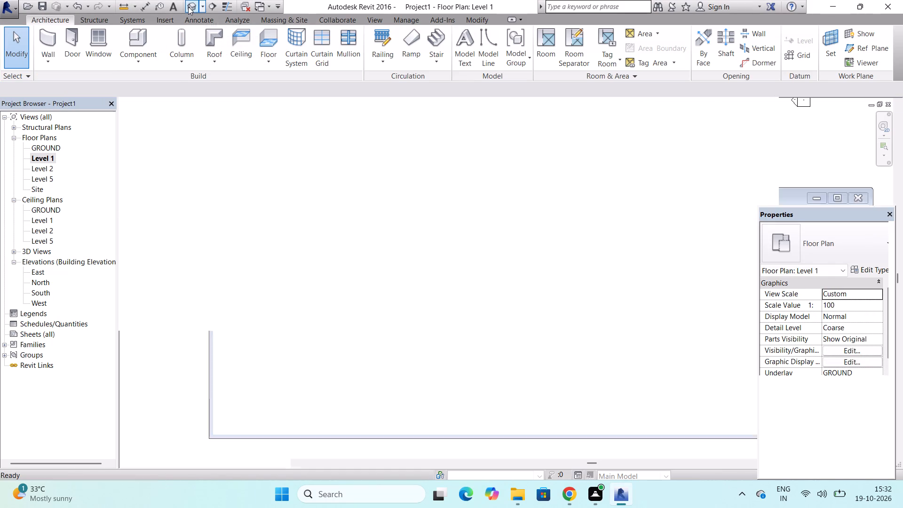
scroll(419, 254, up, 3)
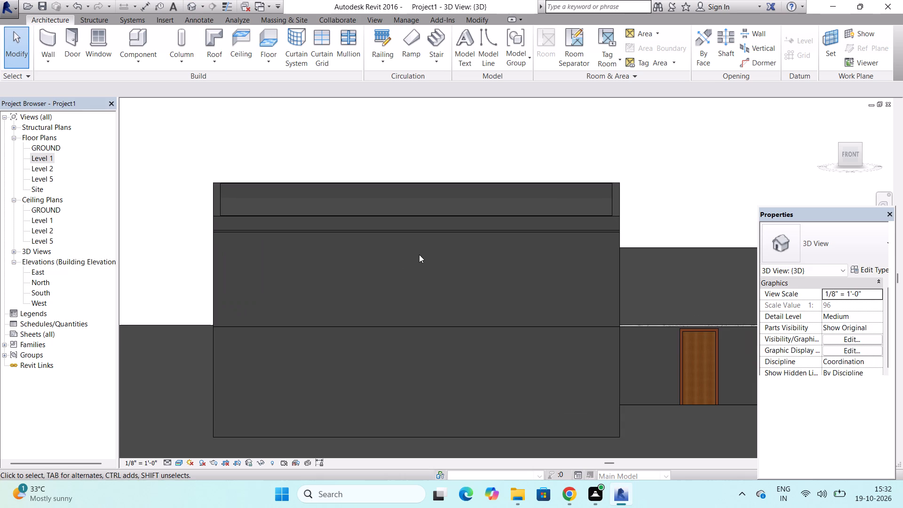
scroll(419, 254, down, 8)
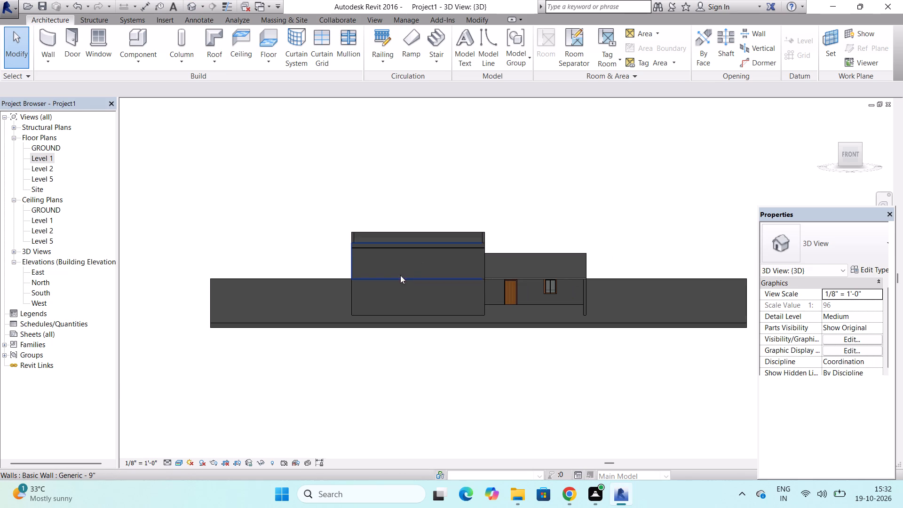
scroll(282, 296, up, 7)
scroll(360, 268, down, 3)
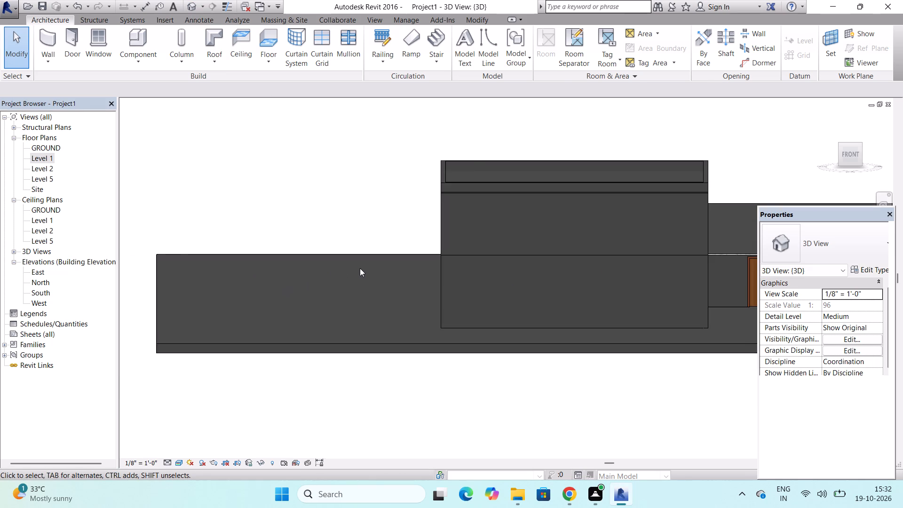
scroll(360, 268, down, 2)
scroll(521, 274, up, 5)
scroll(521, 273, down, 4)
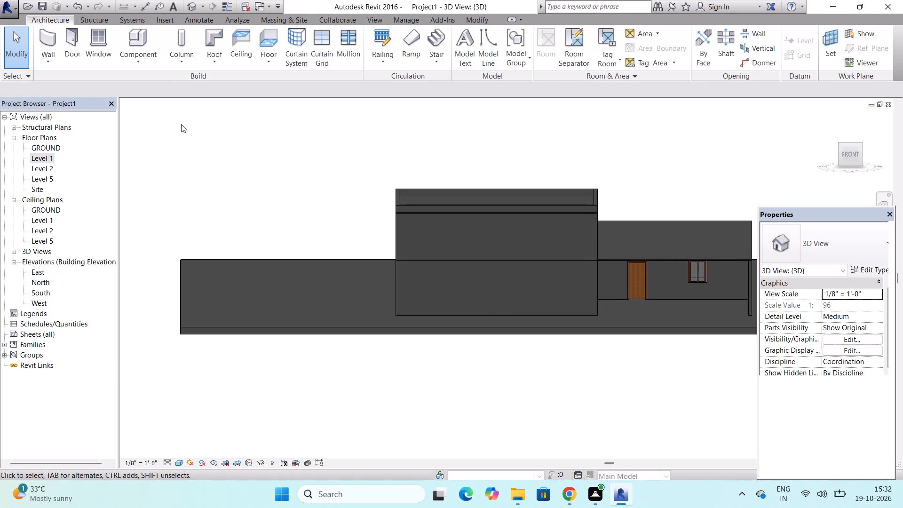
Create an in-place model in the Walls family category and accept the suggested name Walls 1.
click(137, 39)
click(137, 39)
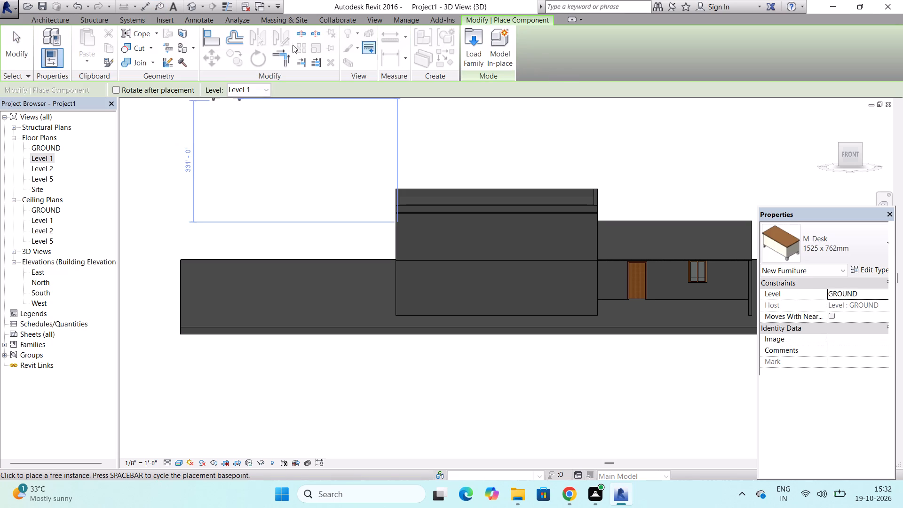
click(58, 19)
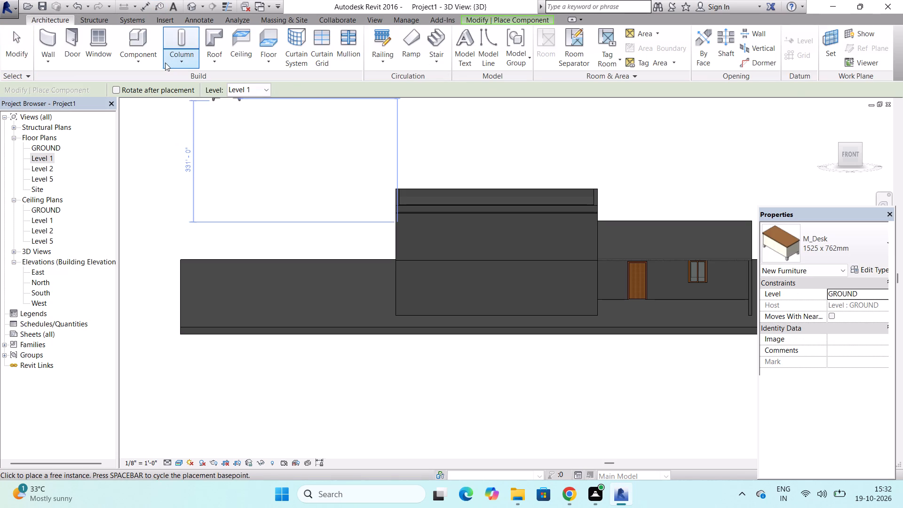
click(142, 57)
click(156, 100)
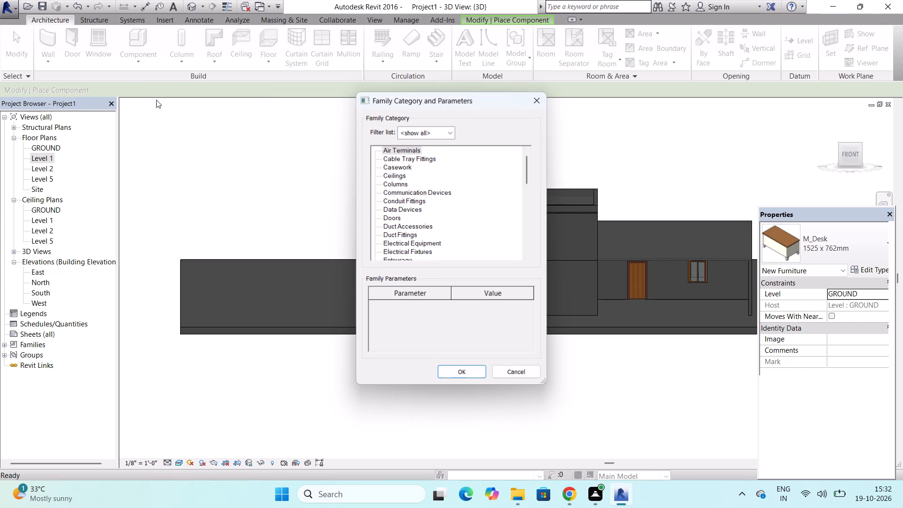
scroll(429, 173, down, 20)
scroll(429, 173, down, 8)
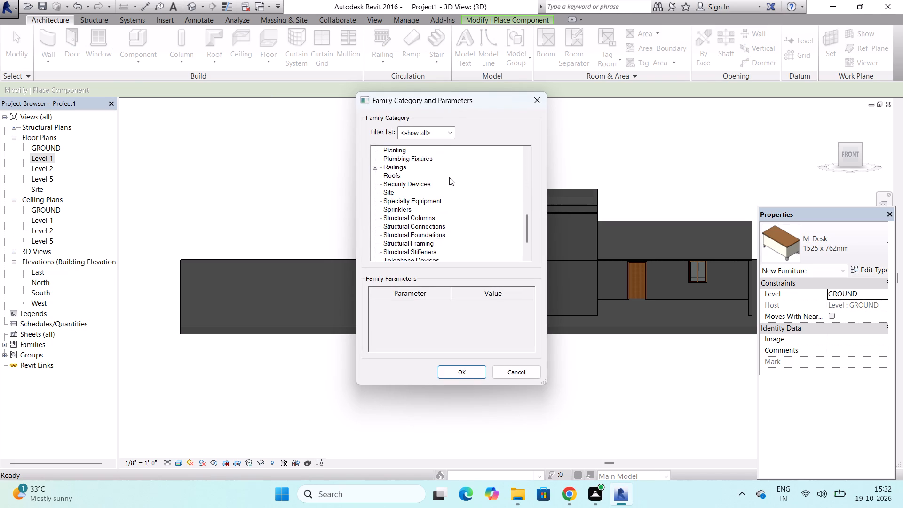
scroll(449, 177, down, 10)
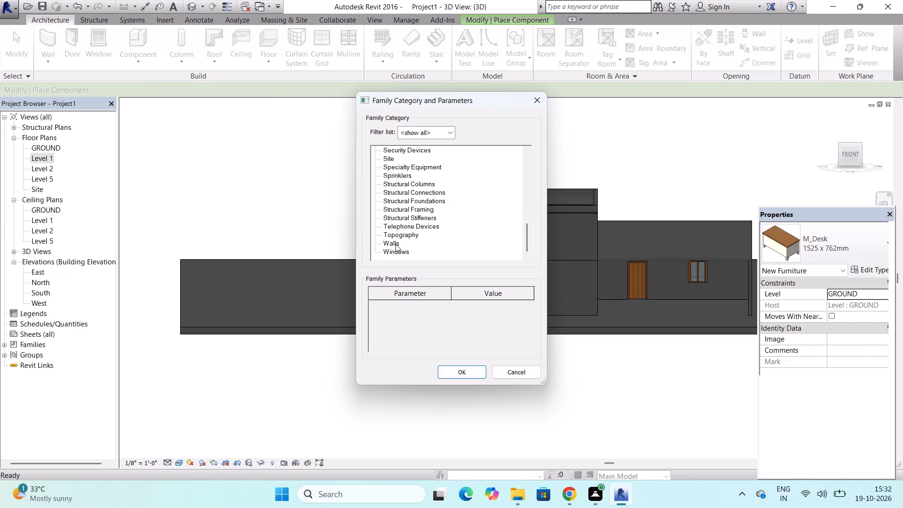
click(396, 244)
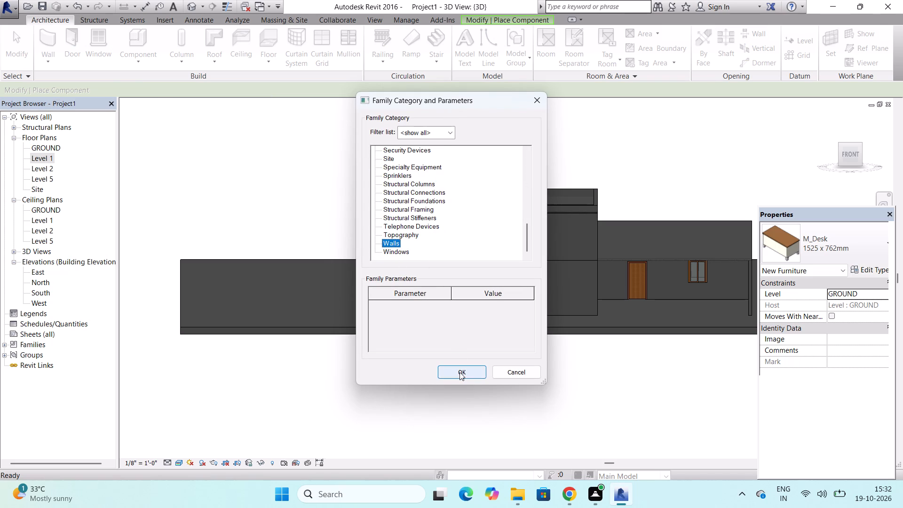
click(459, 372)
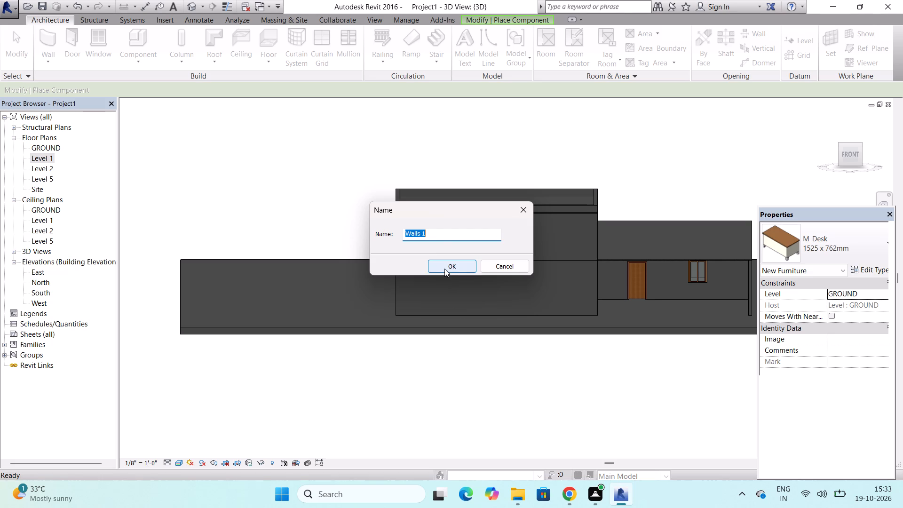
click(444, 269)
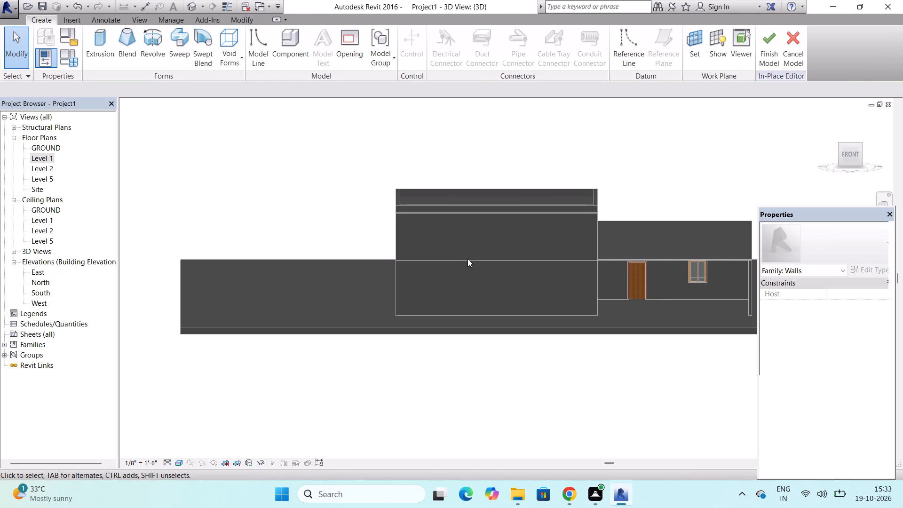
Set the in-place model's work plane by picking the 600 x 1200mm grid compound ceiling's plane above the Level 1 room.
scroll(467, 259, down, 3)
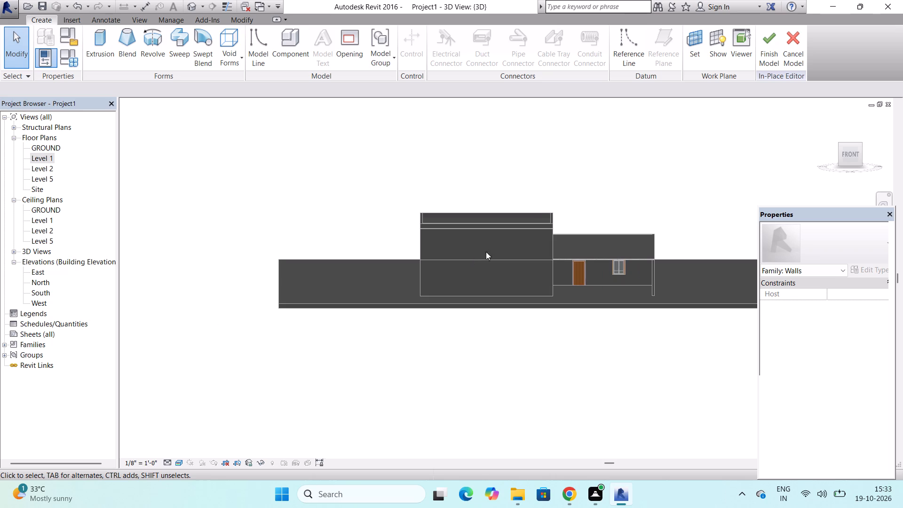
scroll(543, 203, up, 7)
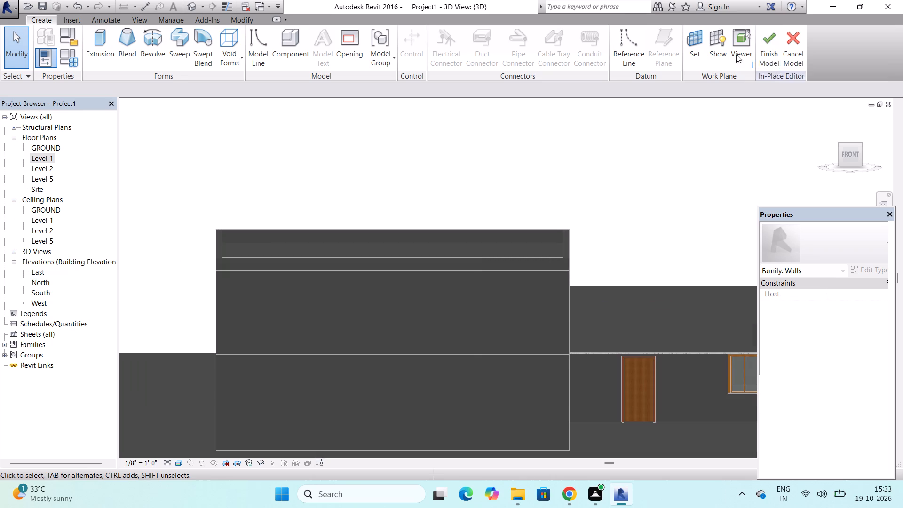
click(692, 56)
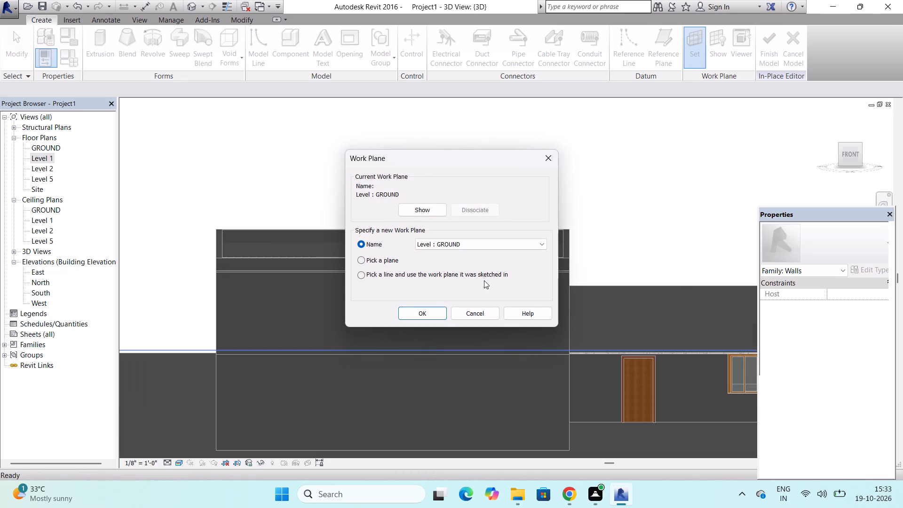
click(361, 259)
click(419, 314)
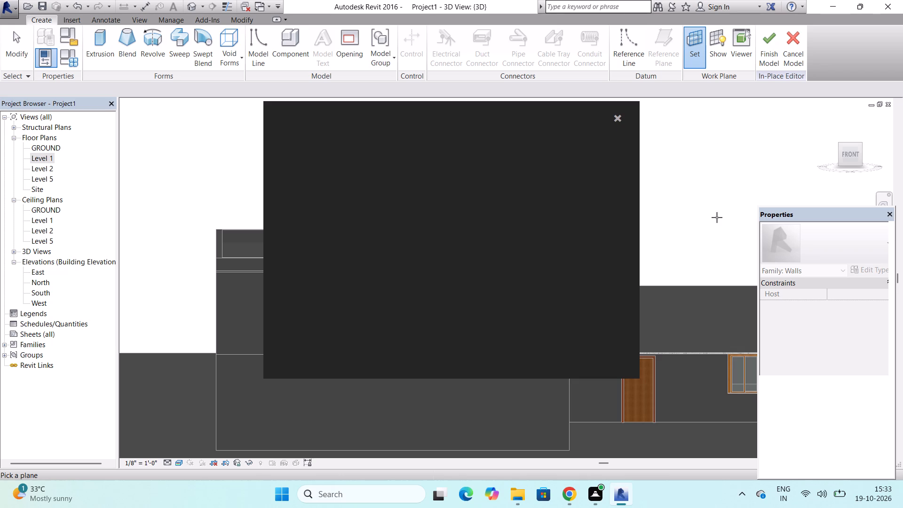
click(618, 118)
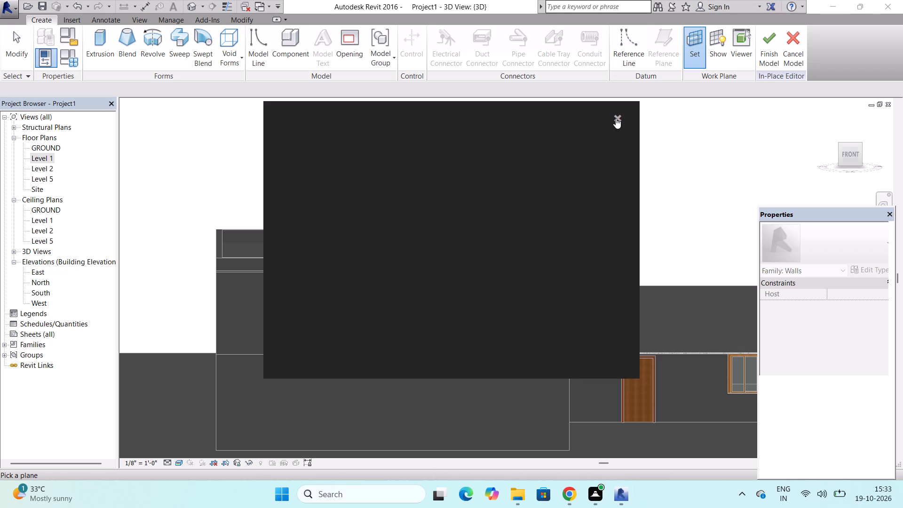
scroll(284, 244, up, 6)
scroll(284, 244, down, 3)
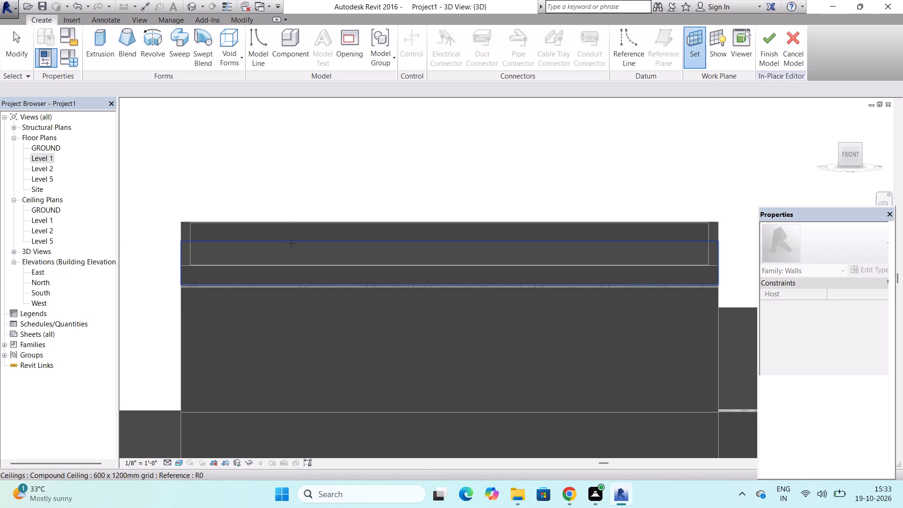
click(291, 243)
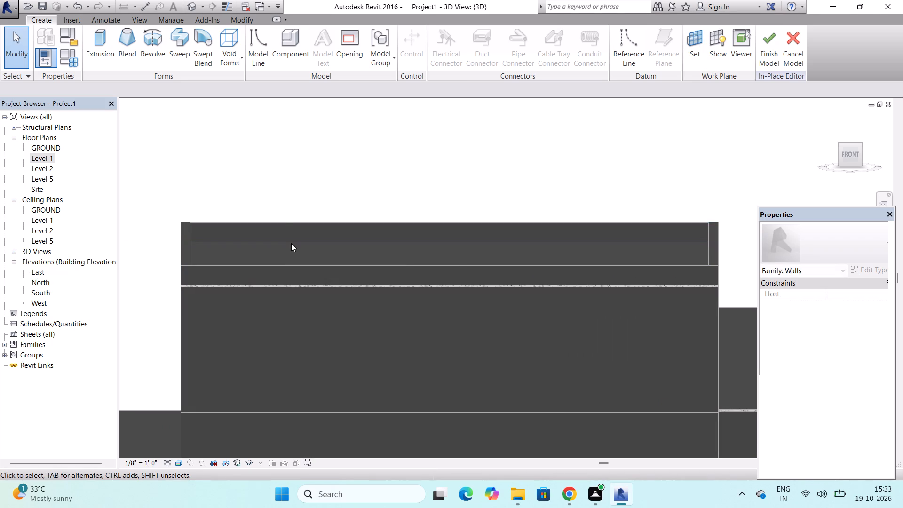
Orbit to see the Level 1 room from above and start a solid Extrusion for the in-place wall.
drag(841, 146, 841, 176)
scroll(700, 137, down, 3)
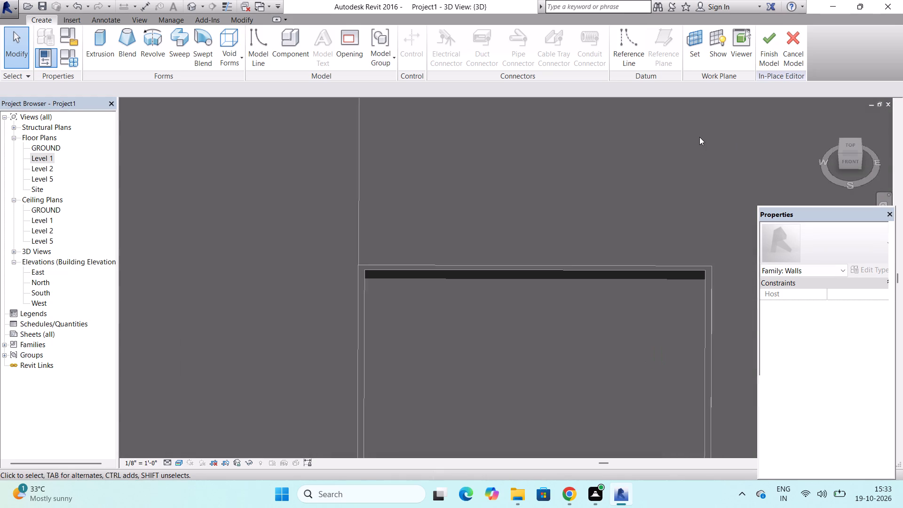
scroll(699, 137, down, 3)
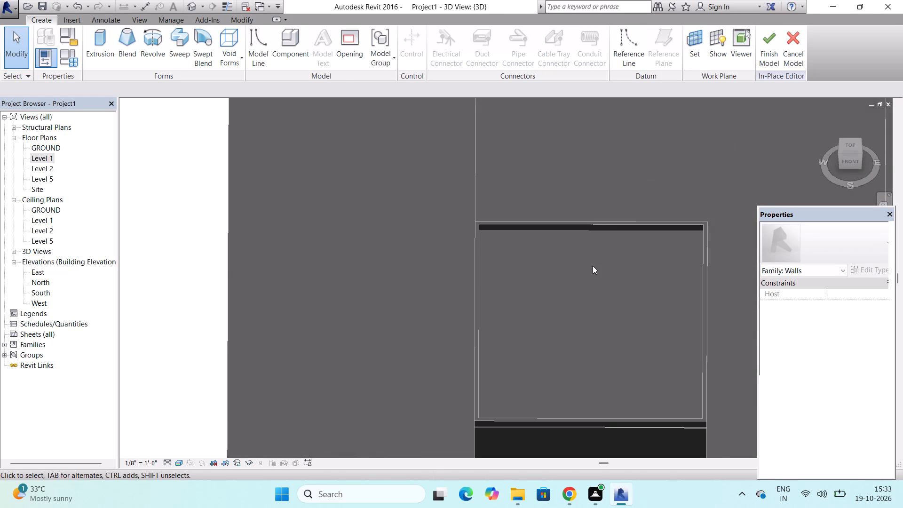
click(99, 46)
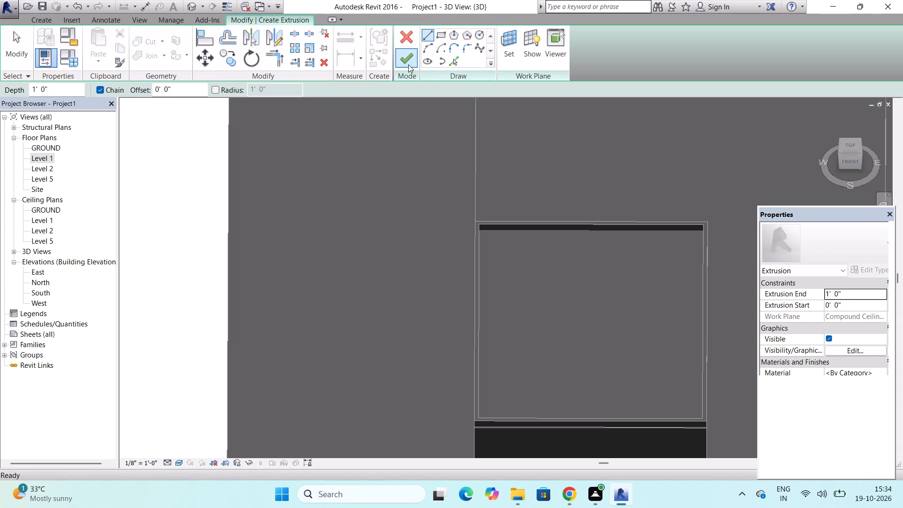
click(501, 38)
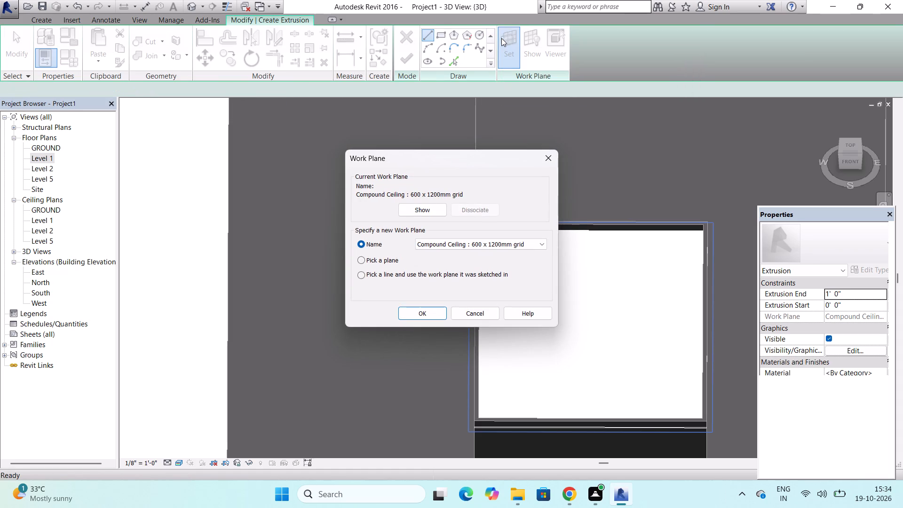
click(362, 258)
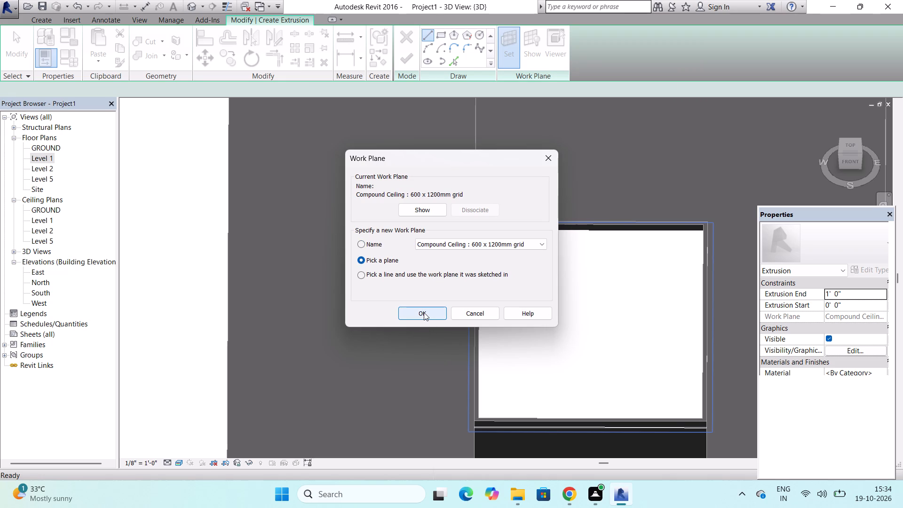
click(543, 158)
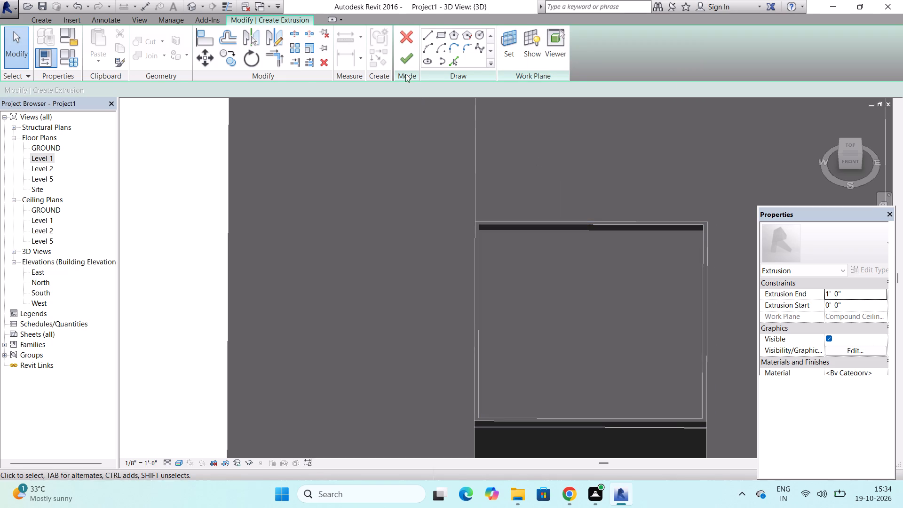
Sketch a rectangular extrusion profile along the Level 1 room's outer wall edges, from the back west corner to the front east corner.
click(437, 32)
scroll(493, 225, up, 5)
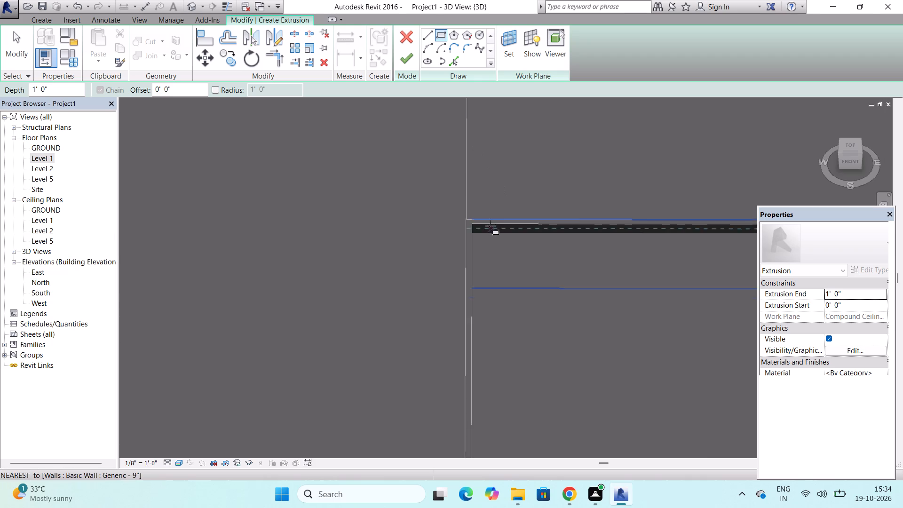
scroll(490, 226, up, 5)
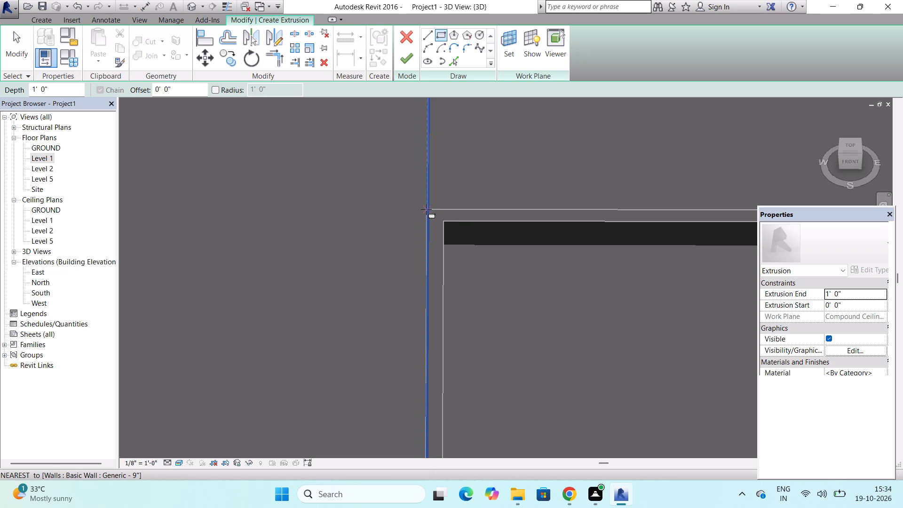
scroll(426, 209, down, 8)
click(426, 209)
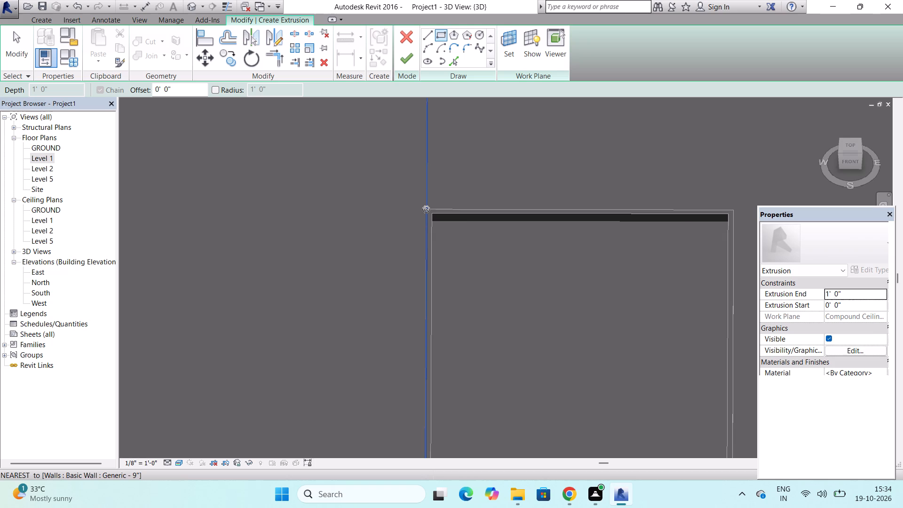
scroll(426, 209, down, 4)
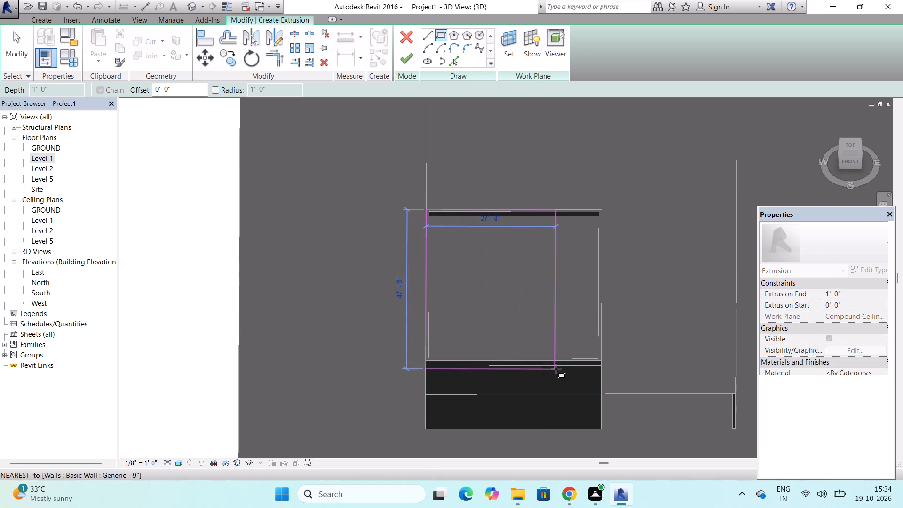
scroll(603, 360, up, 2)
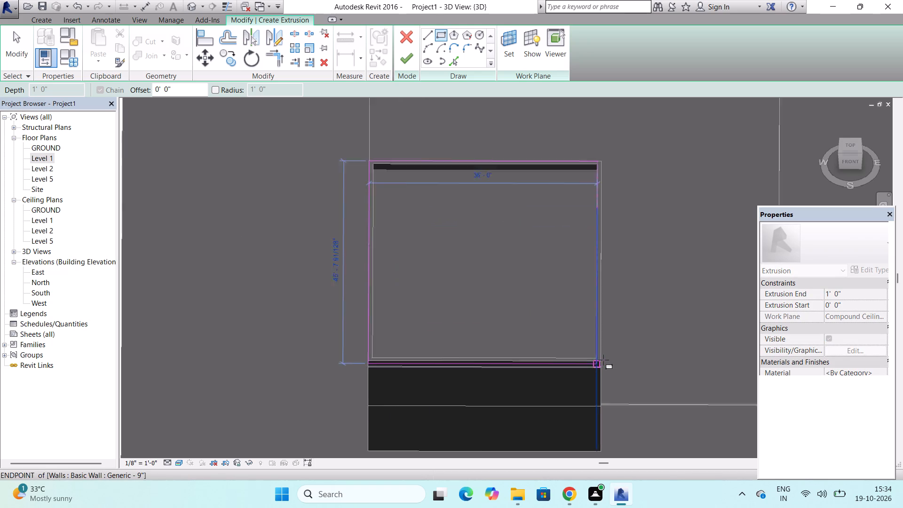
scroll(603, 360, up, 4)
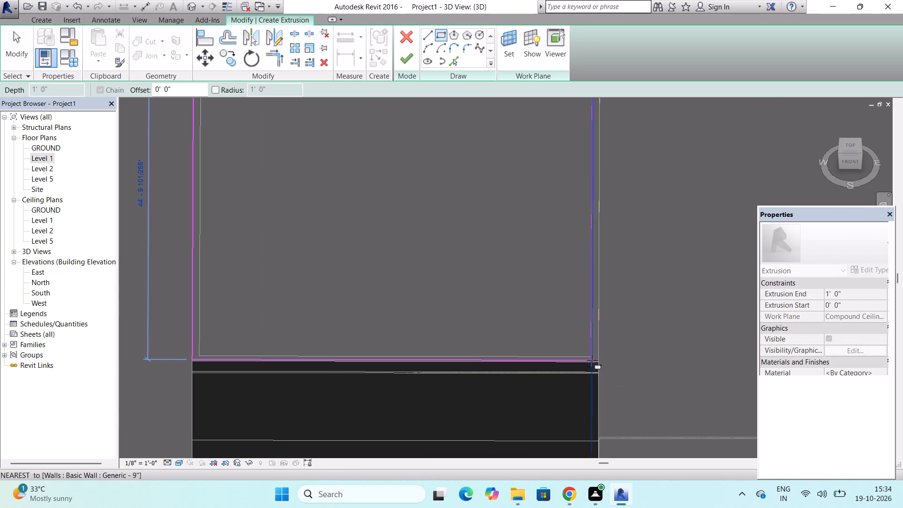
click(602, 363)
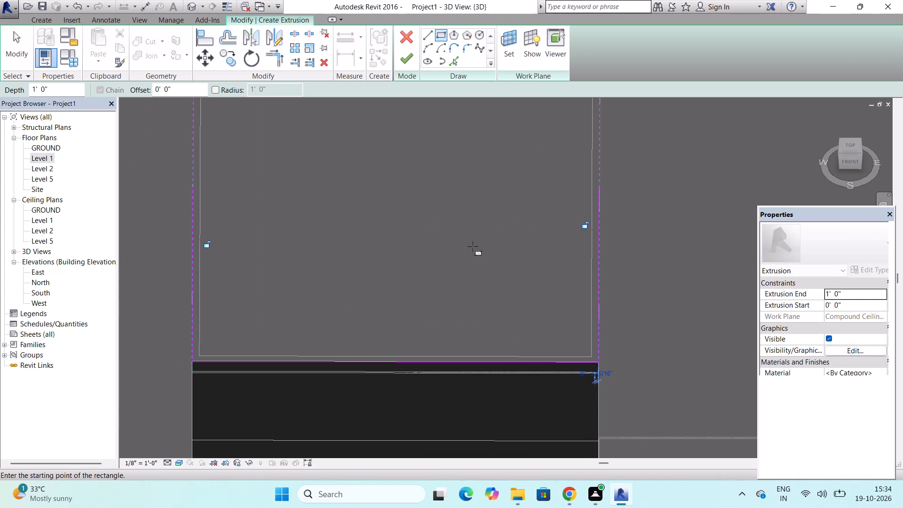
Finish the rectangular extrusion sketch with its 1' 0" depth and complete the in-place wall model.
click(407, 56)
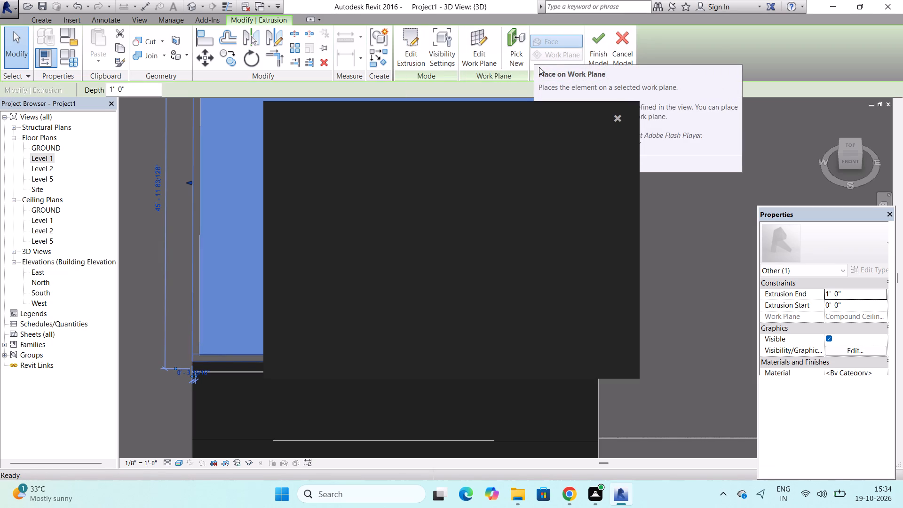
key(Escape)
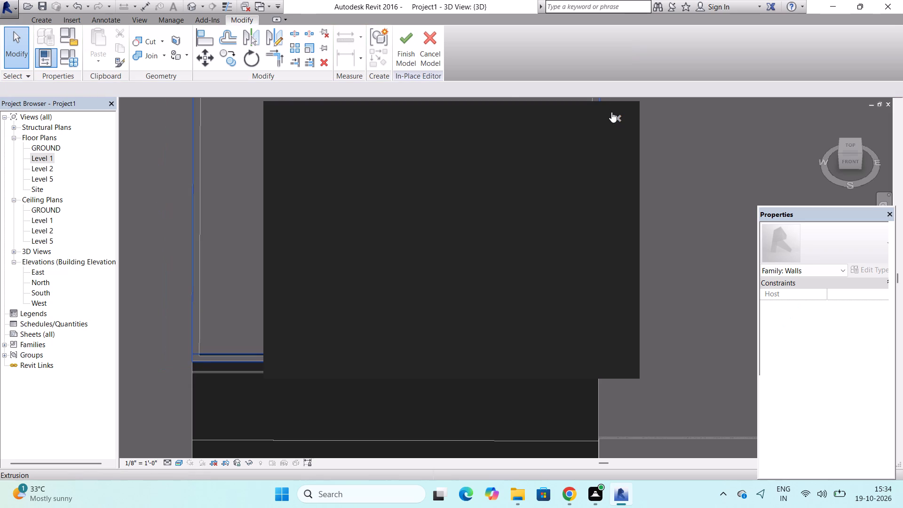
click(408, 57)
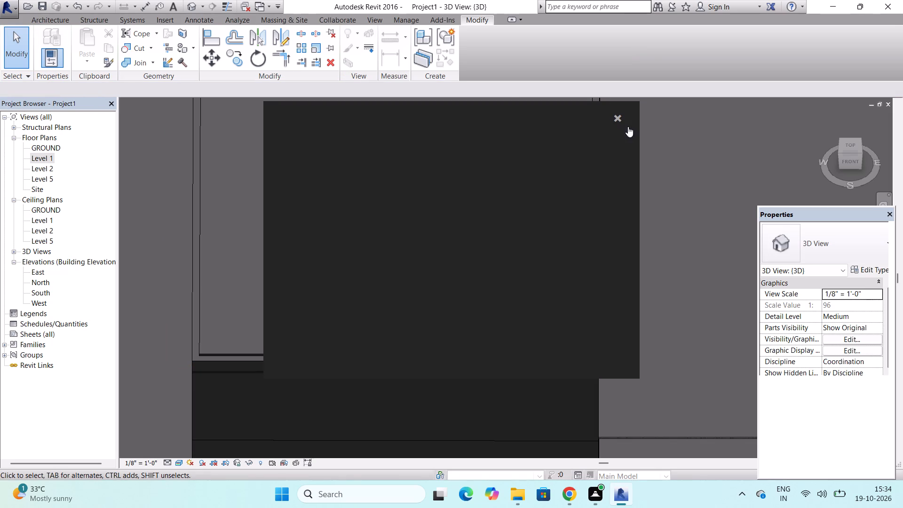
click(615, 117)
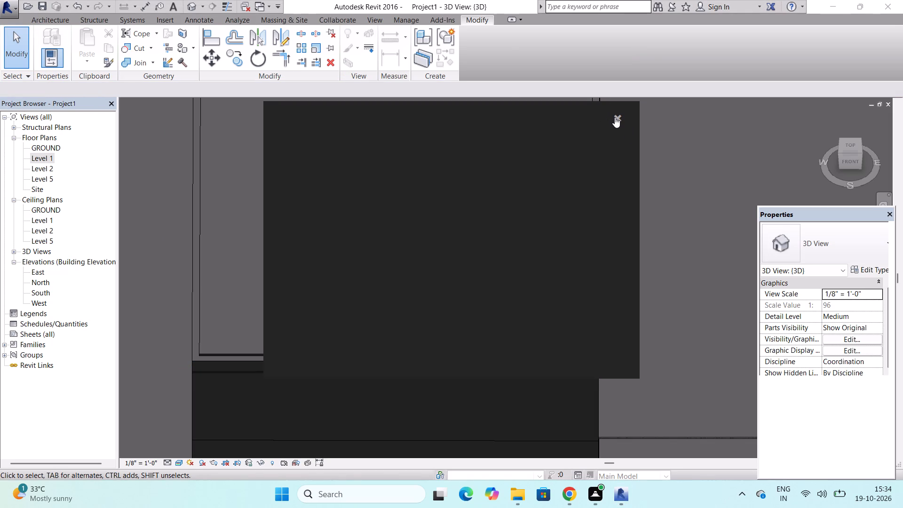
Examine the Level 1 room from above, checking the elements along its wall edges and inside the new extrusion's outline.
scroll(549, 210, down, 6)
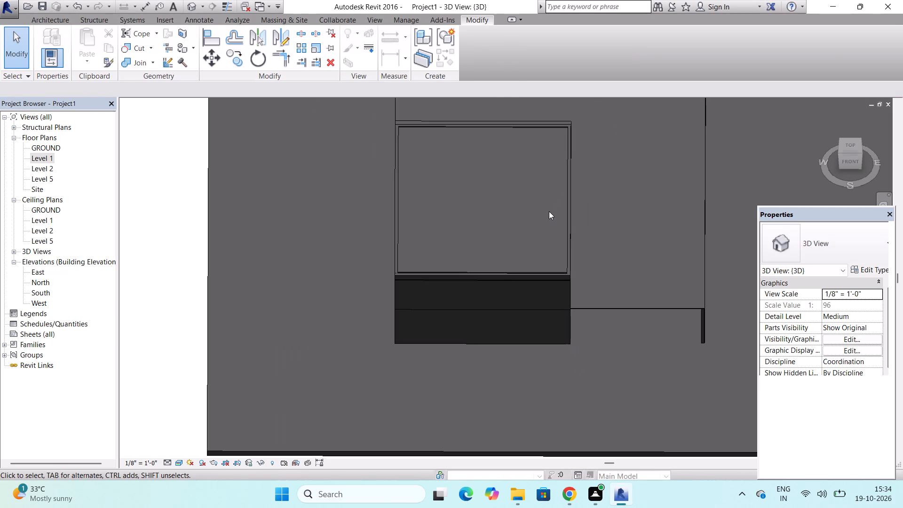
click(552, 200)
click(568, 202)
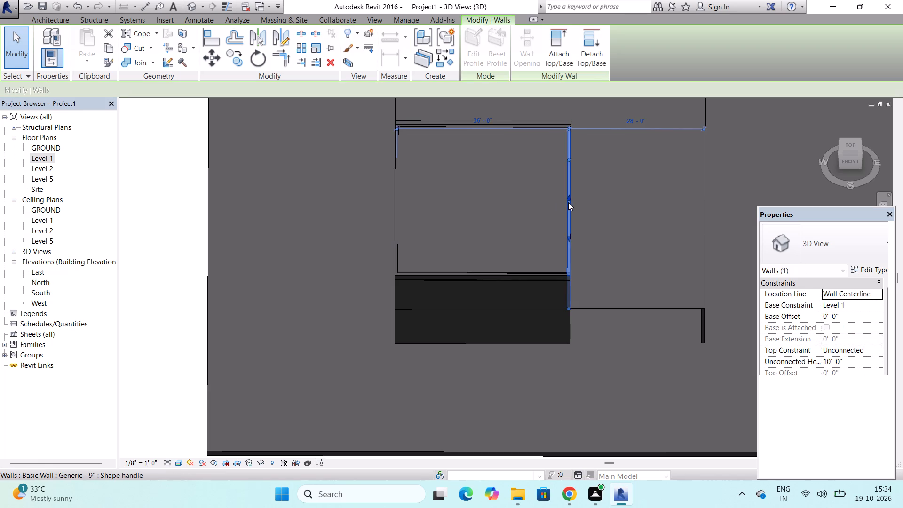
key(Escape)
click(475, 200)
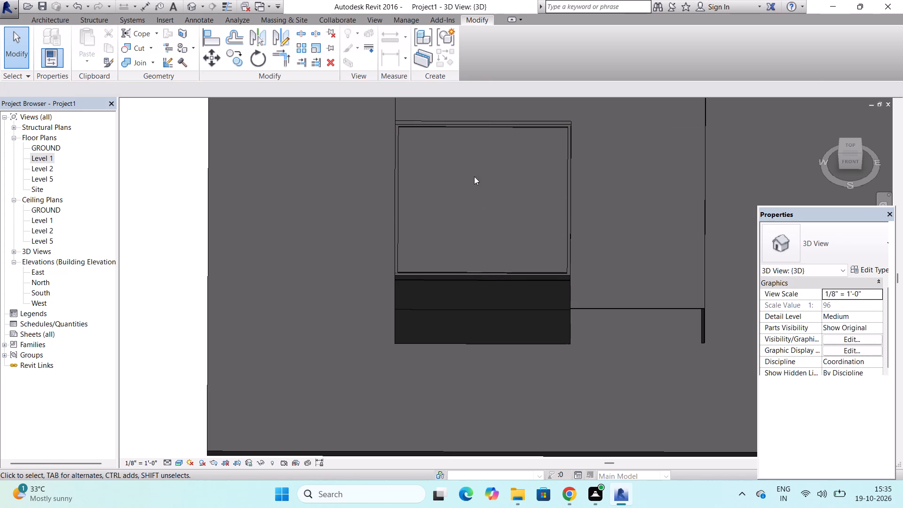
click(474, 130)
key(Escape)
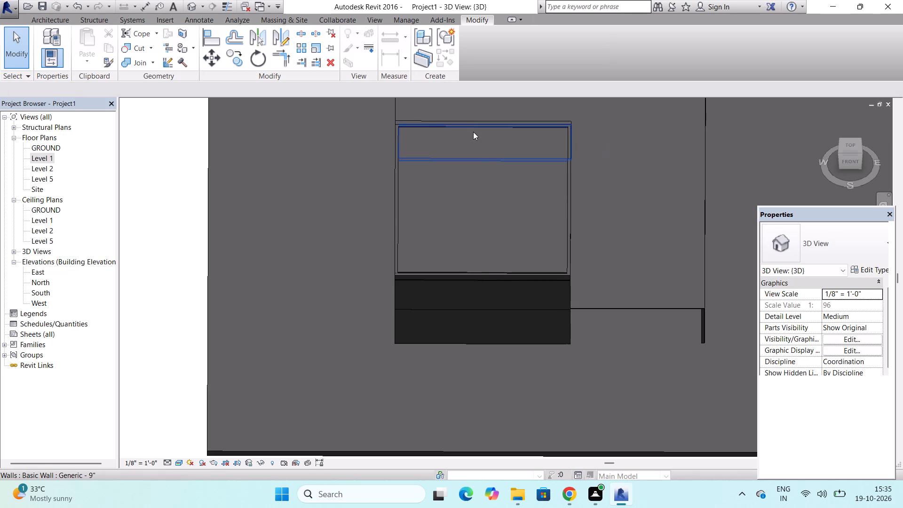
key(Escape)
key(Escape)
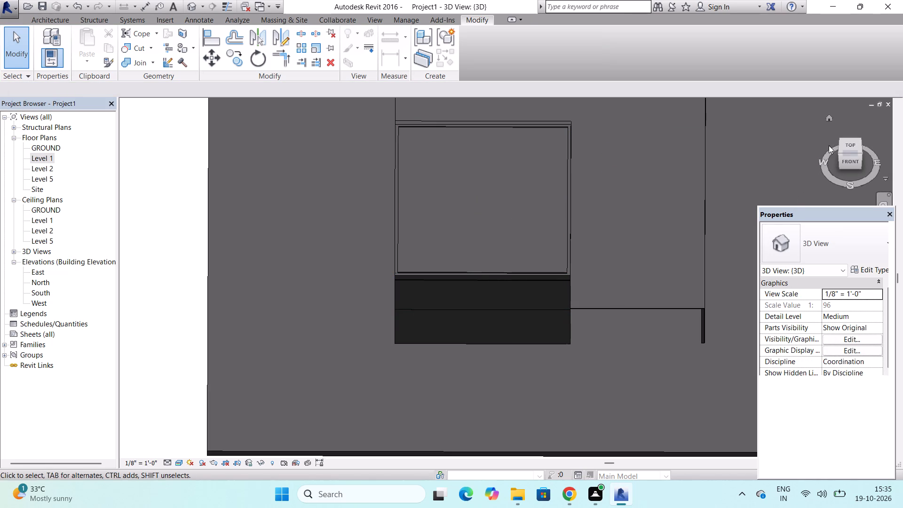
Examine the Level 1 room from the front, checking the wall and compound ceiling near its top edge.
drag(840, 155, 831, 117)
scroll(433, 246, down, 4)
scroll(420, 362, down, 2)
scroll(417, 200, up, 13)
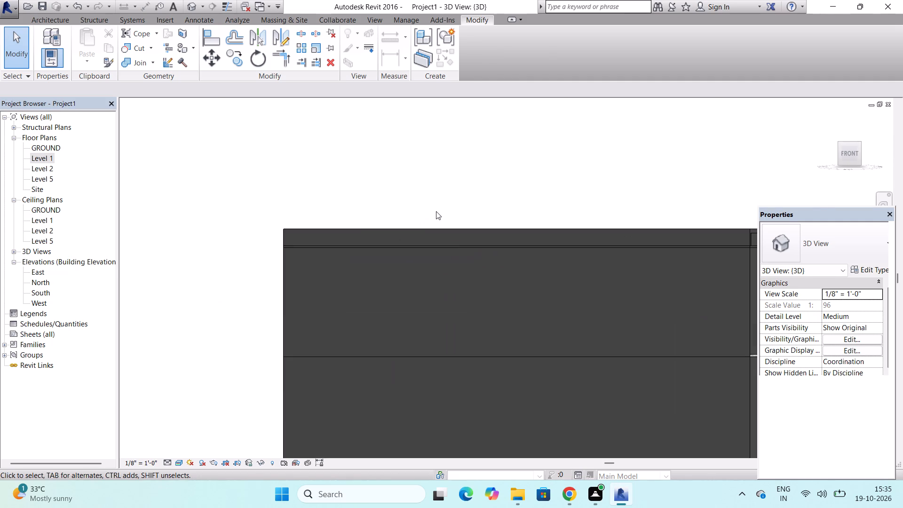
click(453, 248)
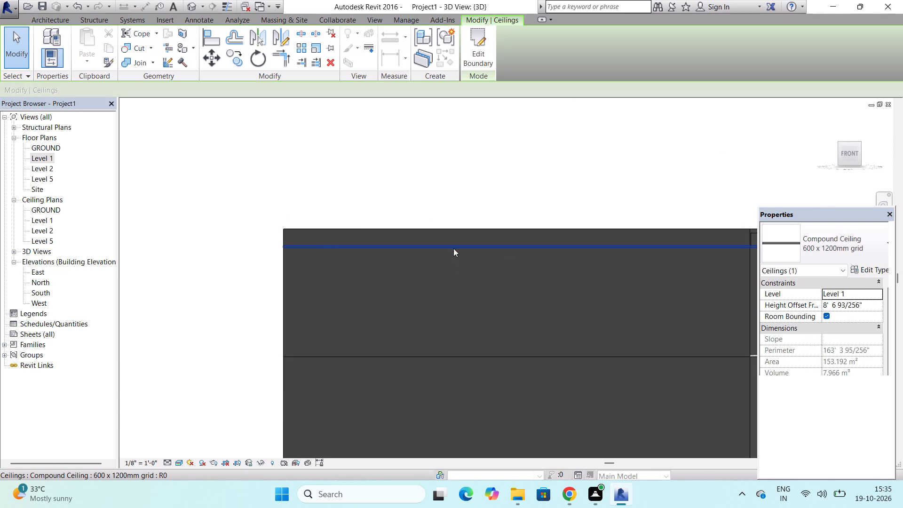
click(449, 351)
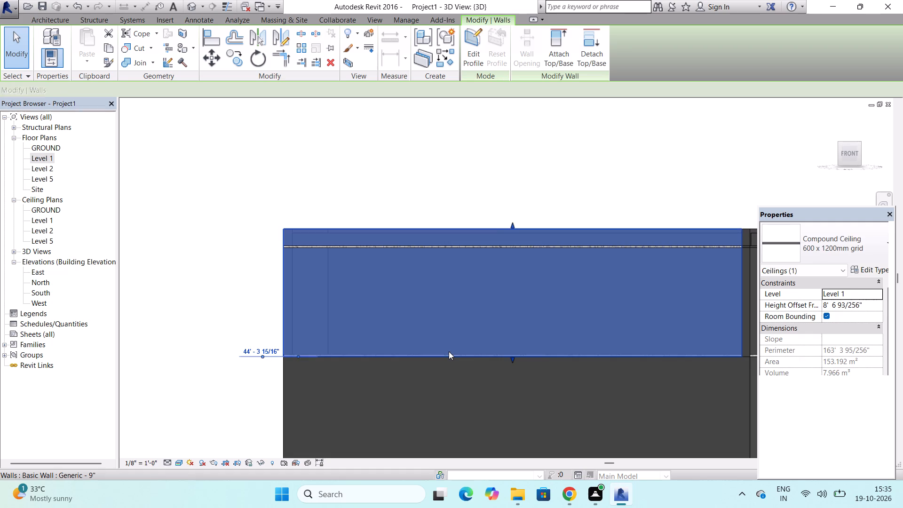
text(``)
key(grave)
key(grave)
key(Escape)
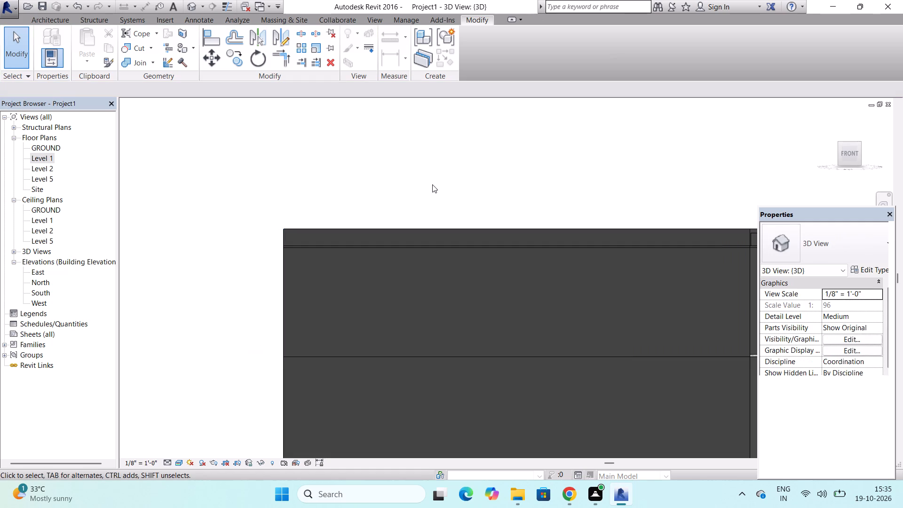
key(Escape)
scroll(420, 214, down, 3)
click(402, 244)
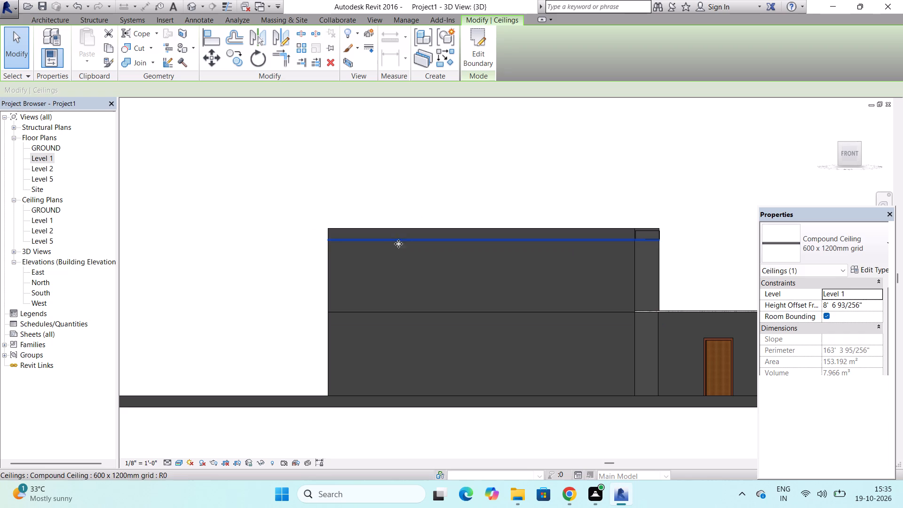
Open the North elevation and examine where the in-place extrusion sits between the ceiling and Level 2.
double_click(38, 284)
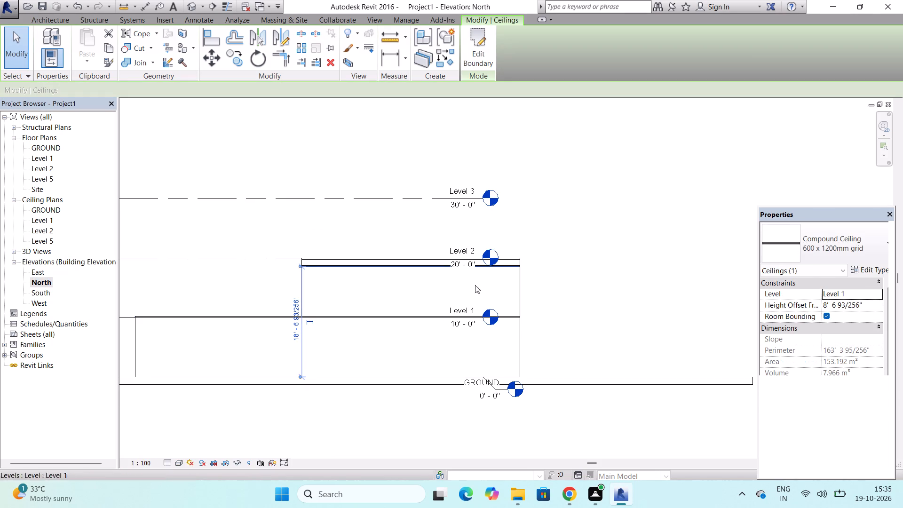
scroll(481, 242, up, 6)
scroll(483, 246, down, 2)
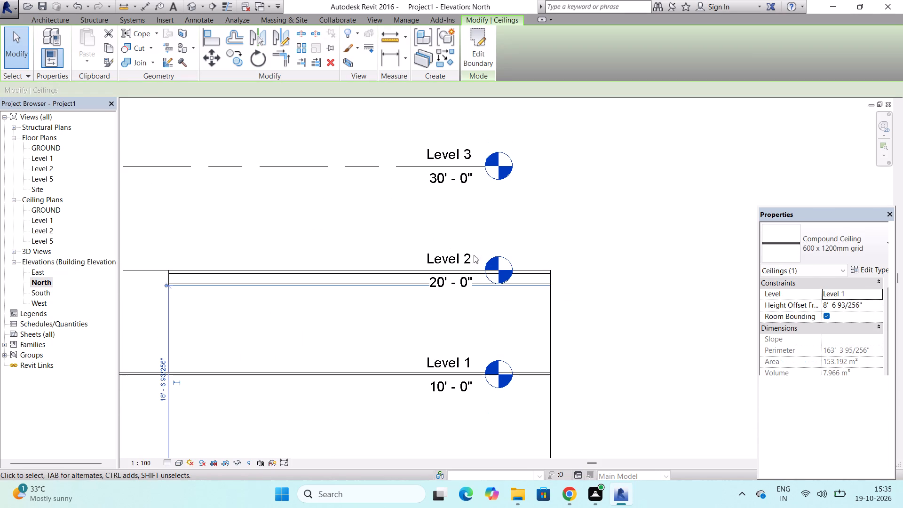
click(329, 285)
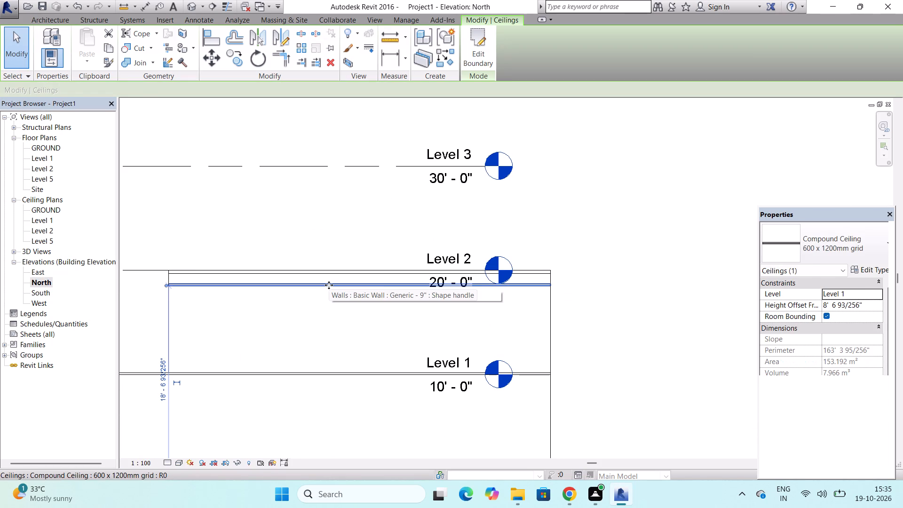
key(Escape)
key(Escape)
key(Escape)
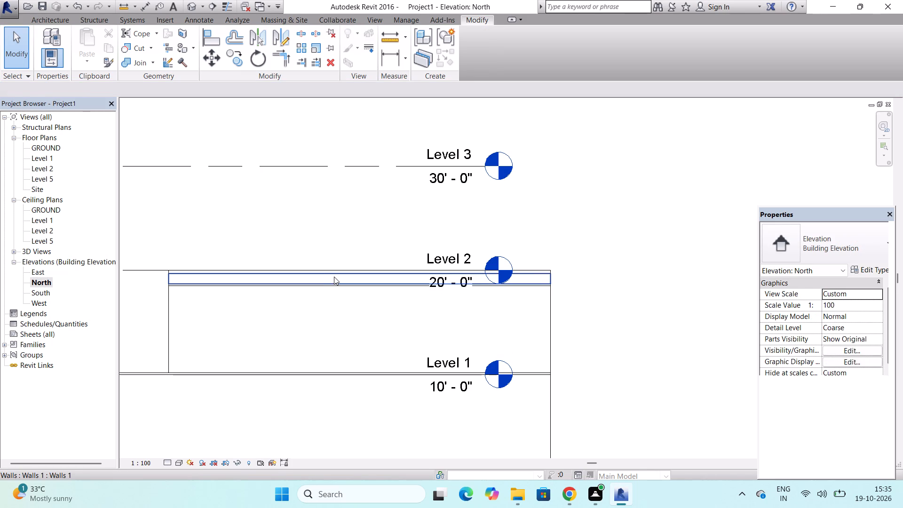
click(334, 277)
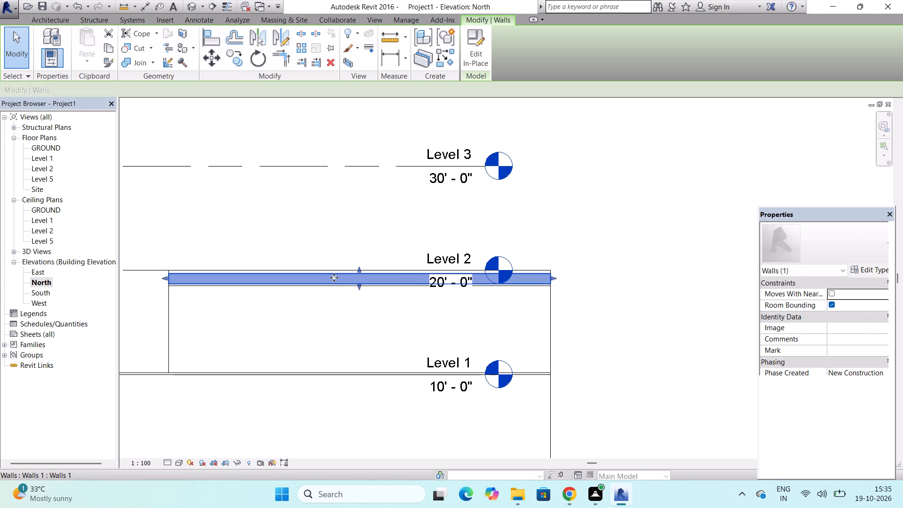
Return to the 3D view and stretch the in-place extrusion's top face slightly above the Level 1 room's walls.
click(187, 9)
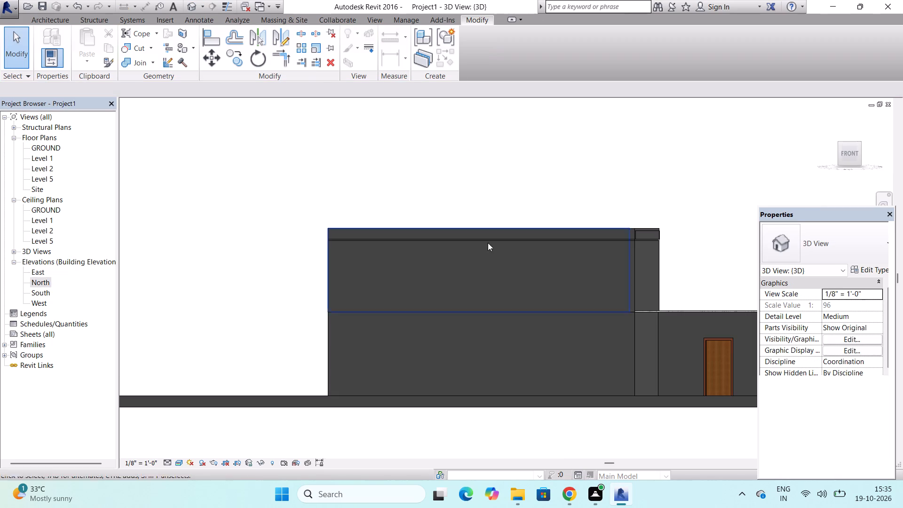
click(488, 235)
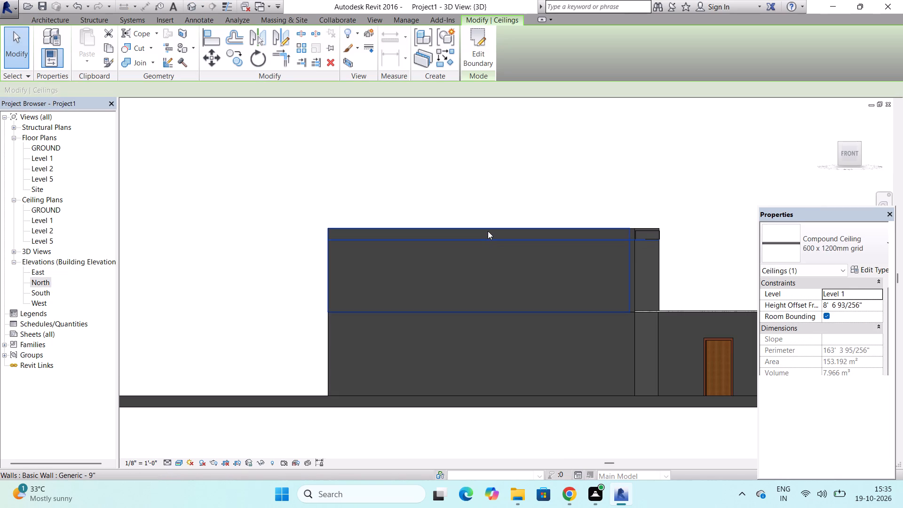
click(491, 226)
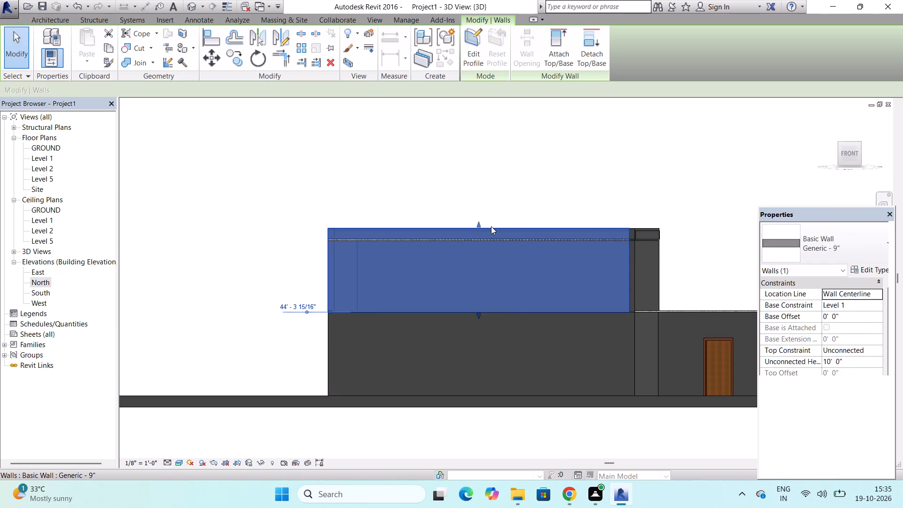
key(Escape)
key(Escape)
key(Escape)
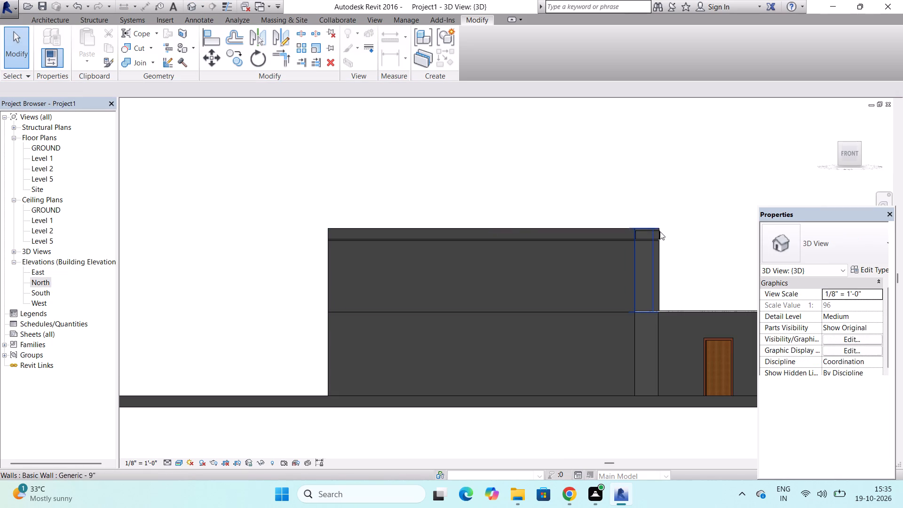
click(649, 234)
scroll(483, 223, up, 2)
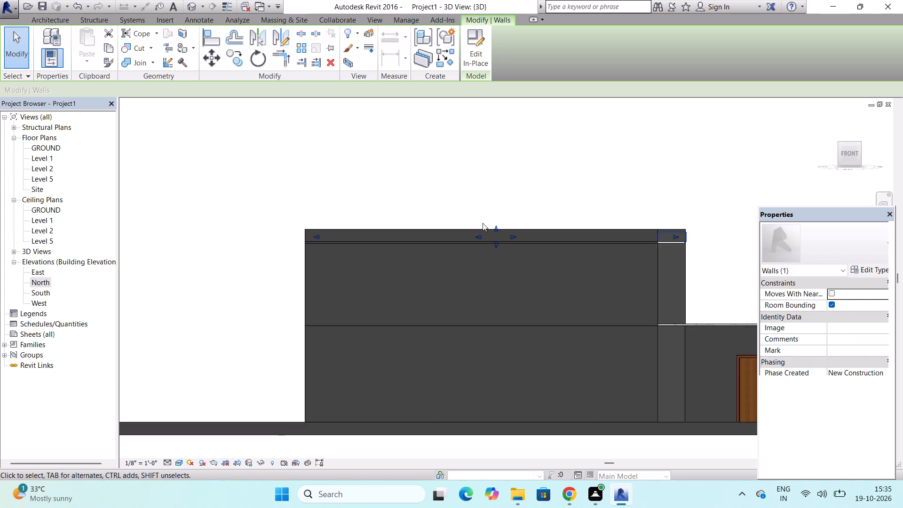
scroll(483, 223, up, 3)
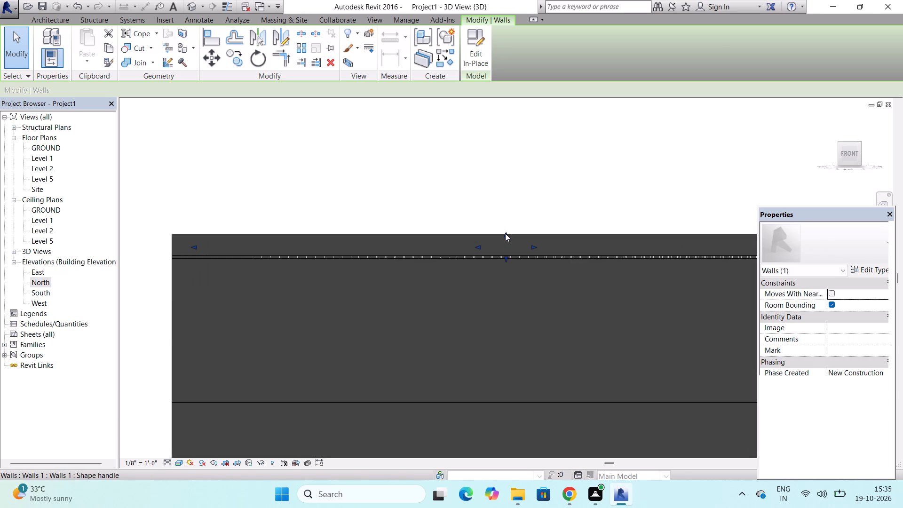
drag(505, 233, 507, 223)
Stretch the in-place extrusion's east side outward so it overhangs the Level 1 room's east wall.
scroll(305, 229, down, 8)
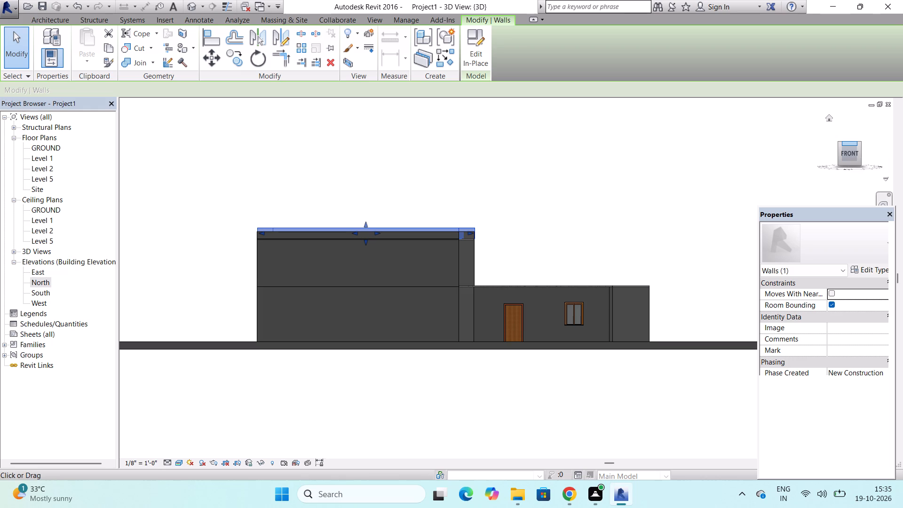
scroll(454, 204, up, 4)
scroll(474, 245, up, 2)
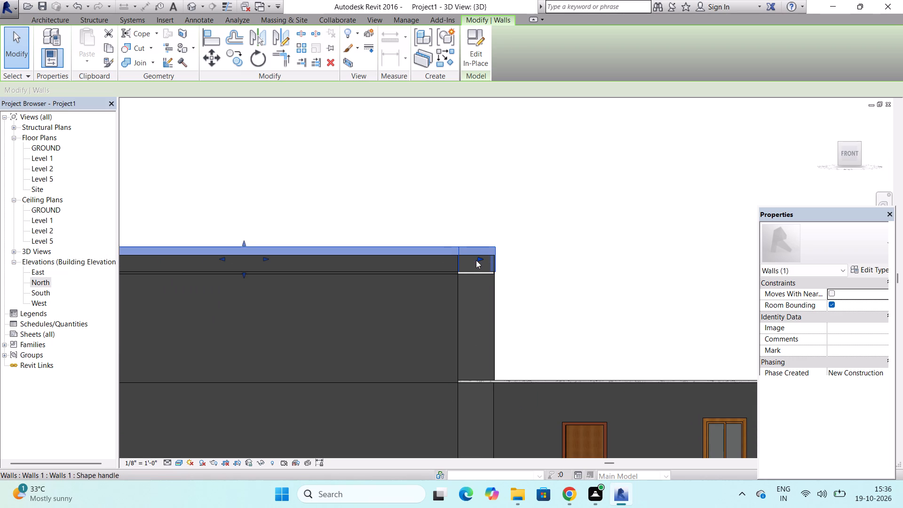
drag(480, 258, 493, 259)
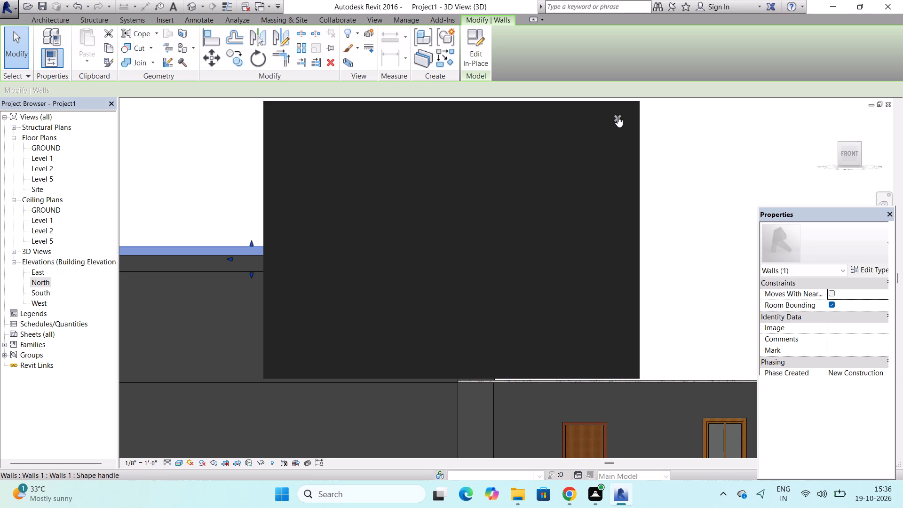
click(617, 117)
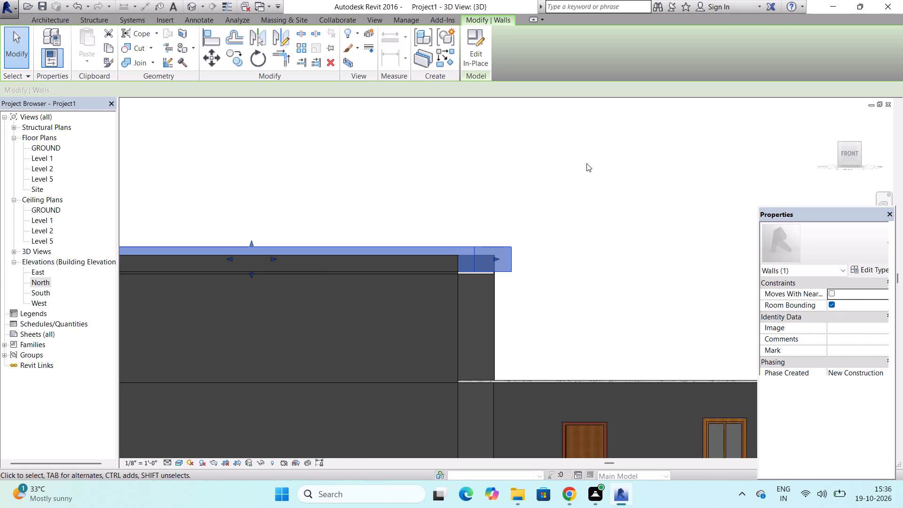
Square the 3D view to the front and stretch the in-place extrusion's west side outward beyond the west wall.
scroll(573, 179, down, 5)
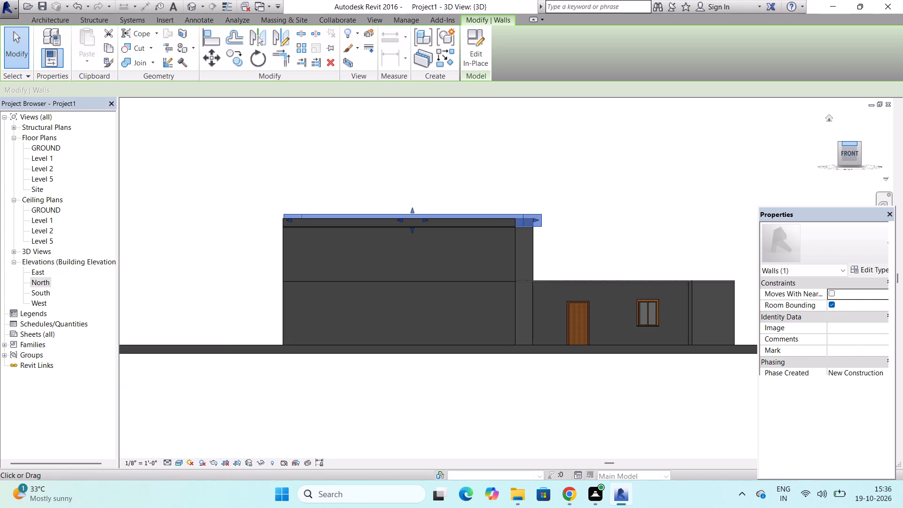
drag(839, 143, 865, 140)
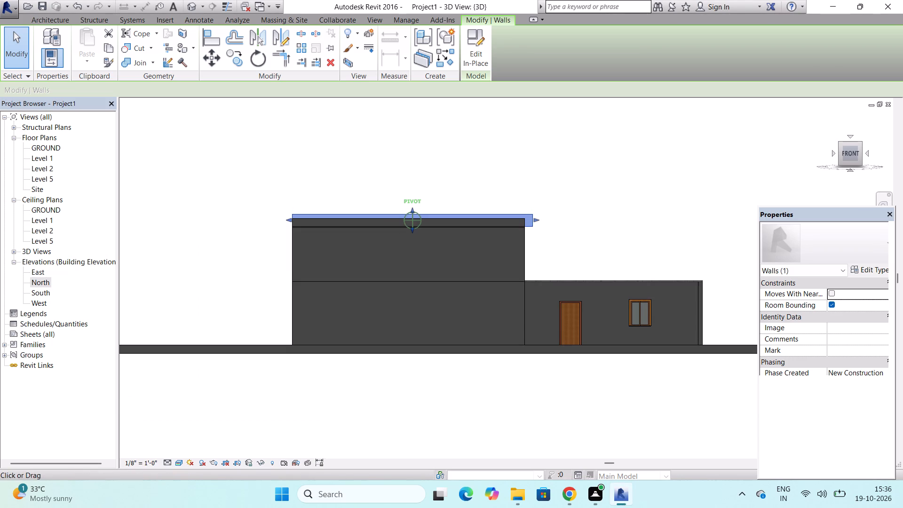
drag(865, 140, 875, 139)
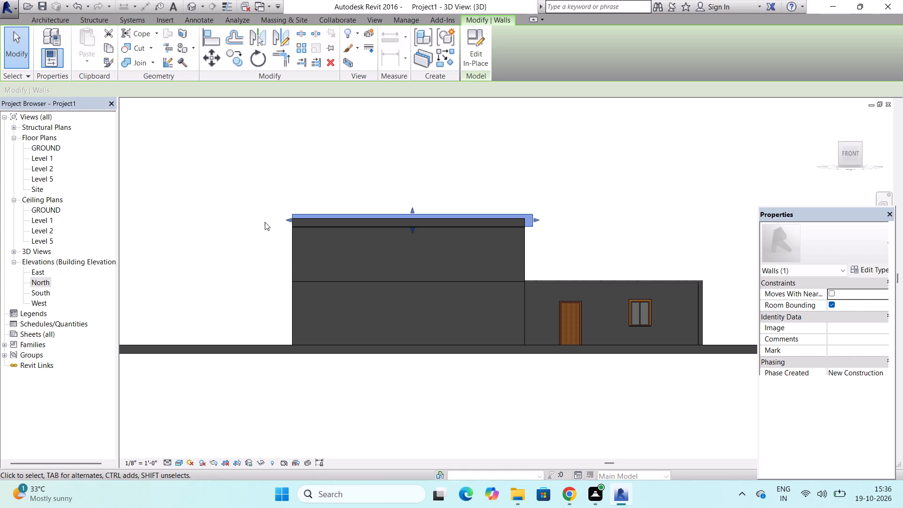
drag(287, 221, 278, 223)
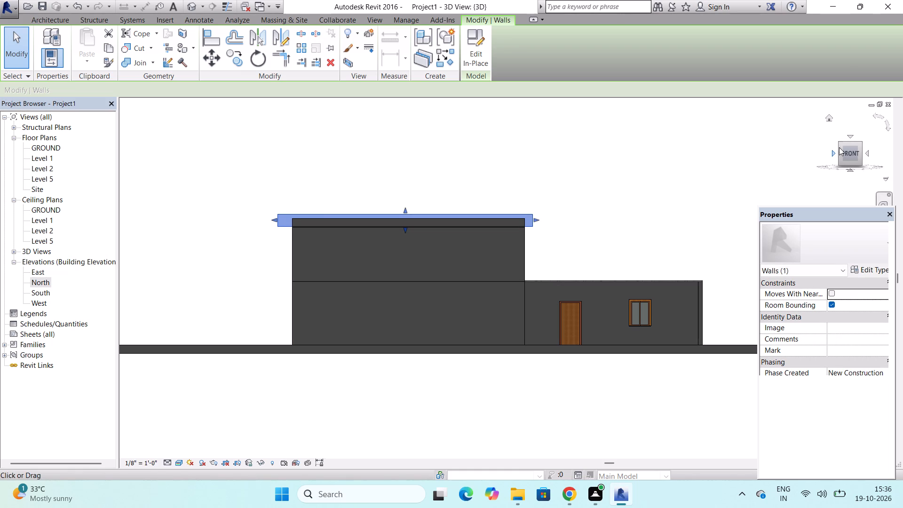
Square the 3D view to the right side and shift the roof extrusion south until it lines up with the Level 1 room's walls.
drag(841, 144, 730, 159)
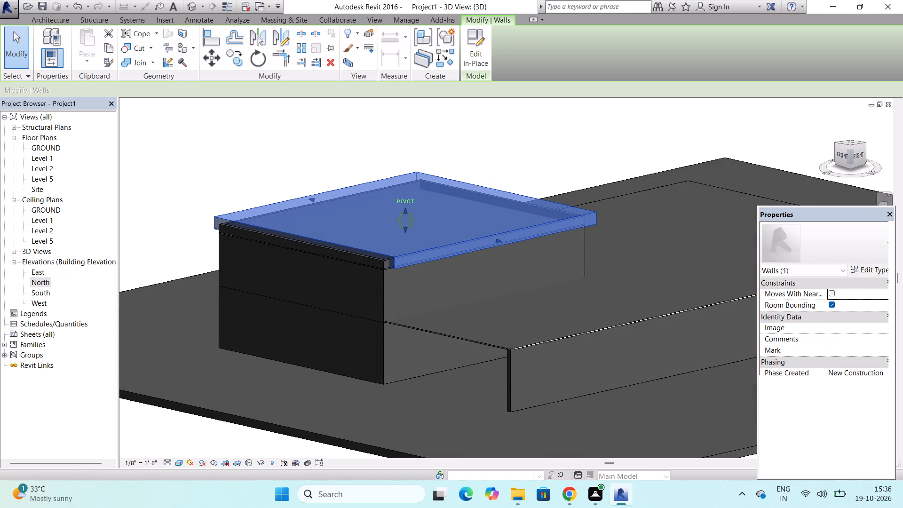
drag(730, 159, 642, 174)
scroll(817, 199, down, 2)
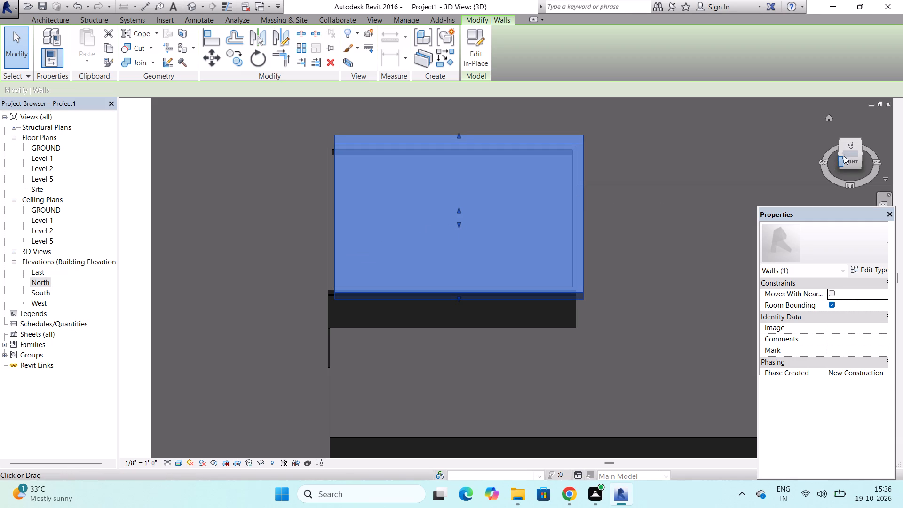
drag(842, 153, 844, 119)
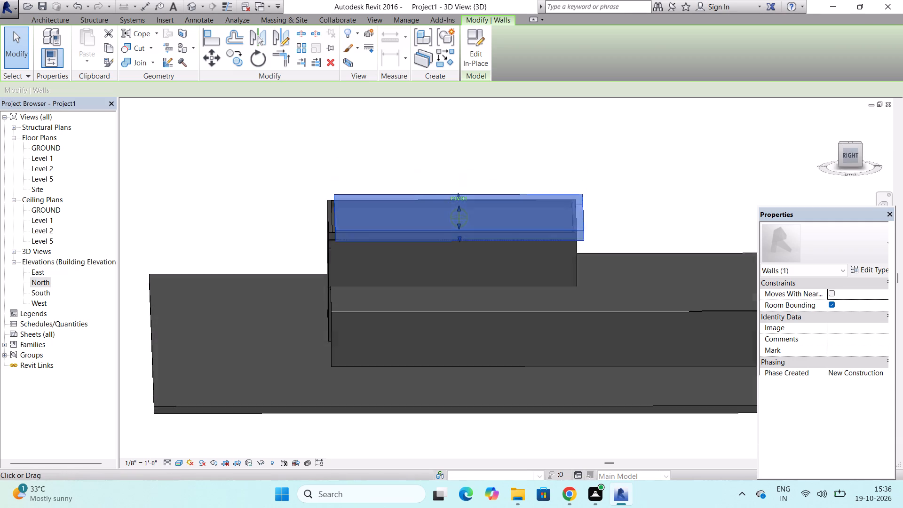
drag(844, 119, 844, 110)
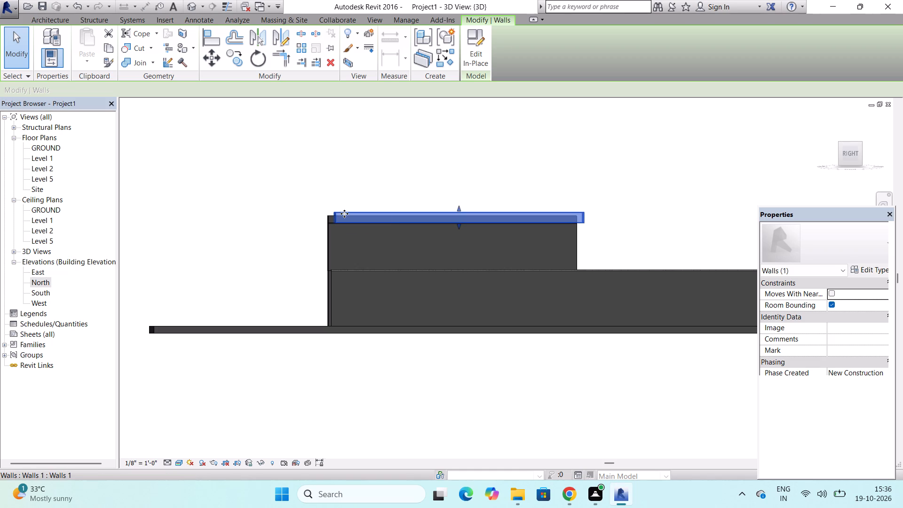
drag(344, 214, 321, 216)
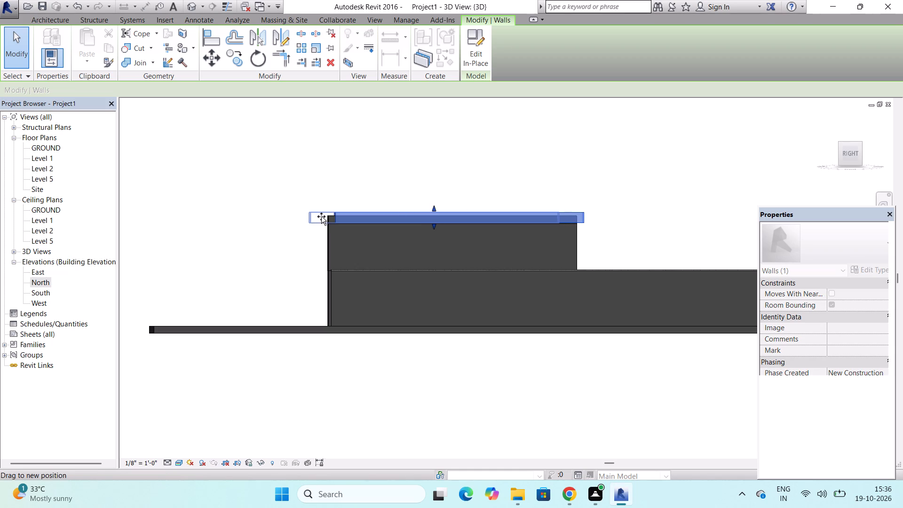
drag(321, 216, 333, 215)
drag(333, 215, 337, 215)
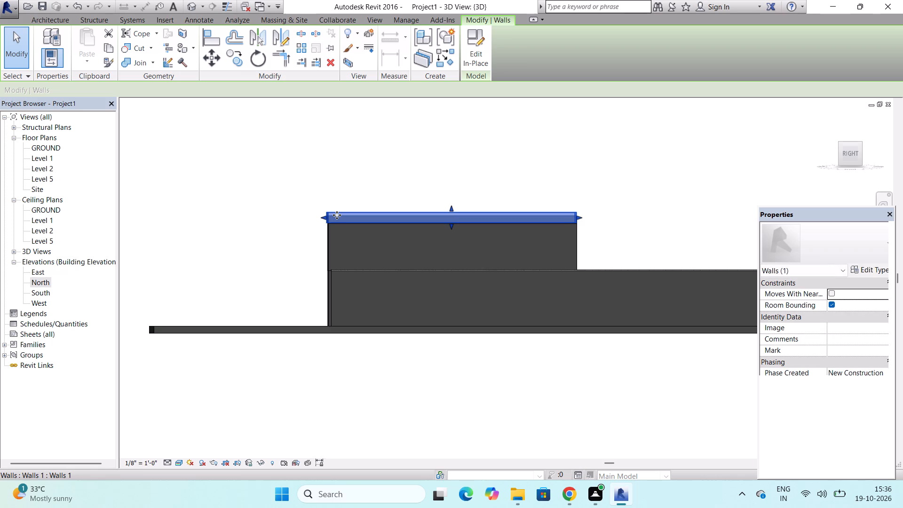
Stretch the roof extrusion's south and north sides outward so both overhang the walls, and return to the front view.
click(322, 216)
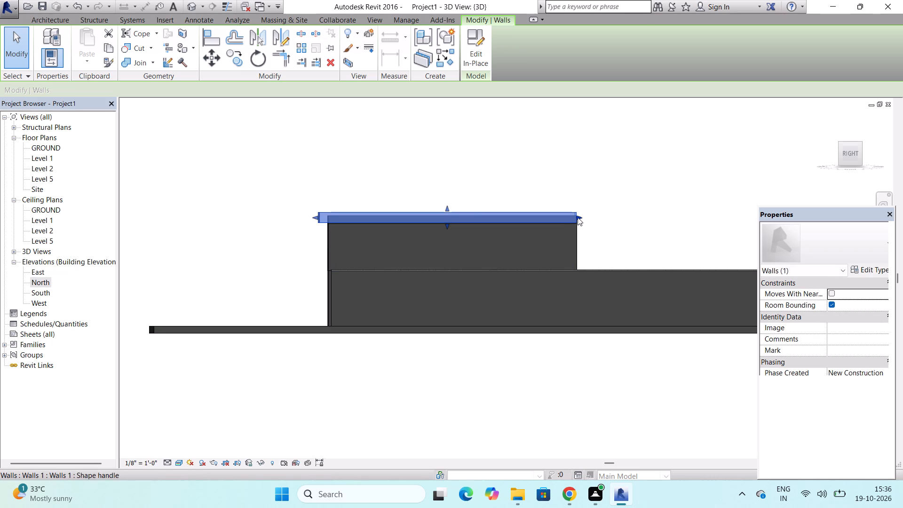
drag(577, 218, 587, 218)
scroll(563, 166, down, 3)
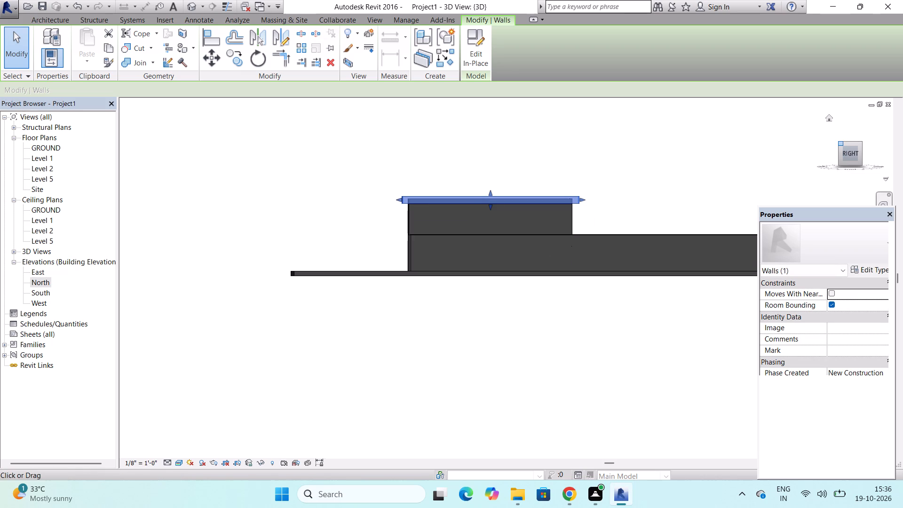
drag(841, 143, 328, 144)
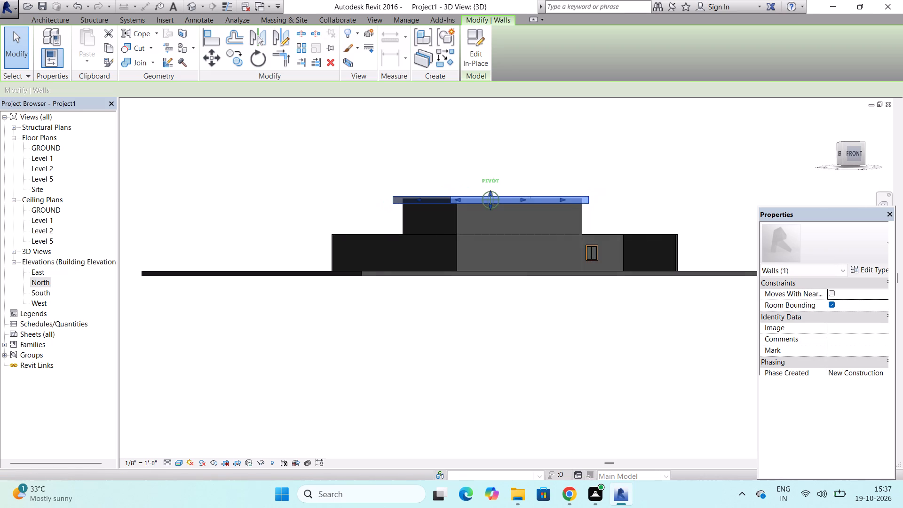
drag(328, 144, 253, 148)
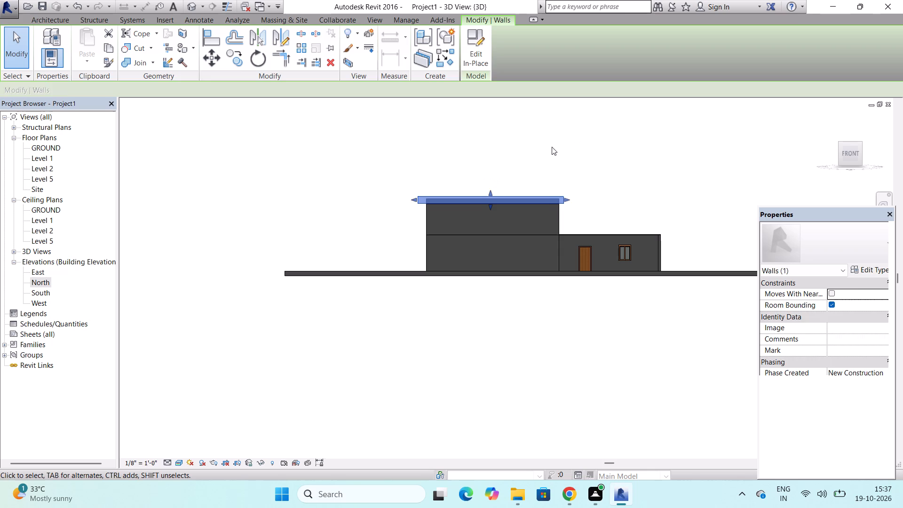
click(552, 147)
Start a new in-place model in the Walls category with the name Walls 2.
scroll(439, 215, up, 8)
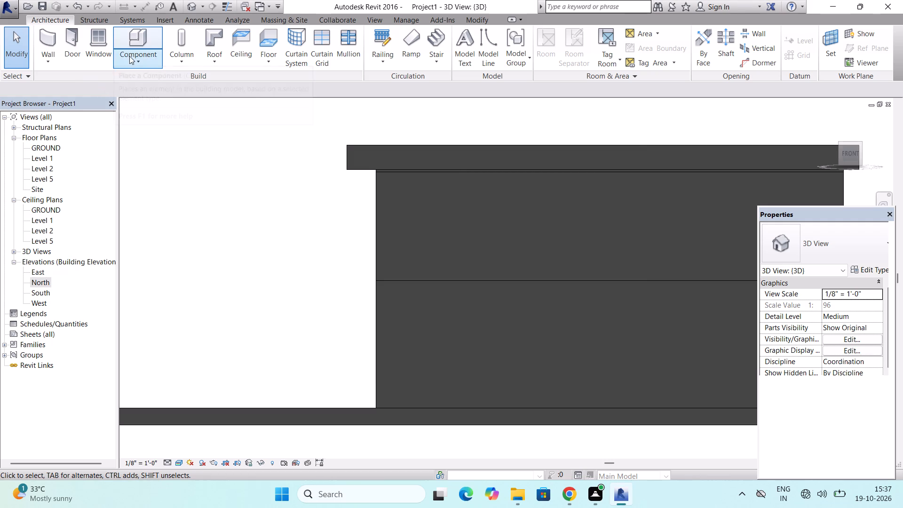
click(129, 56)
click(151, 109)
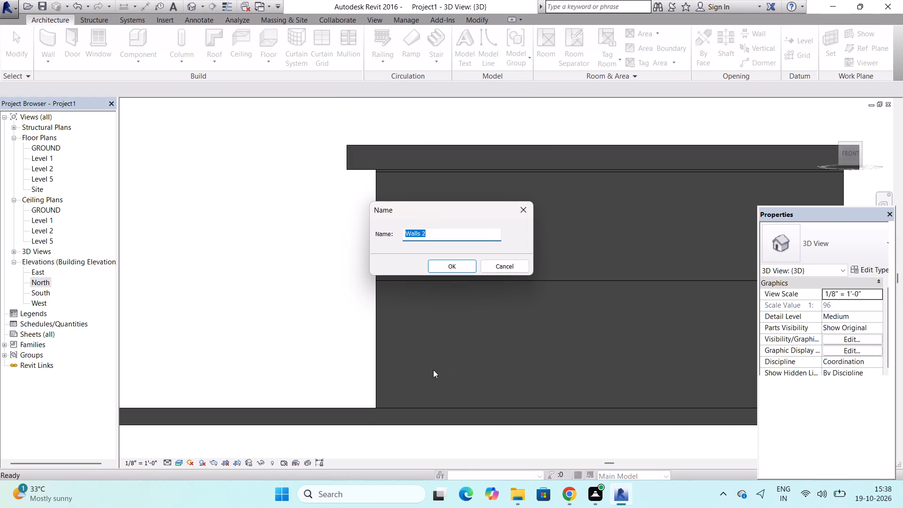
click(446, 267)
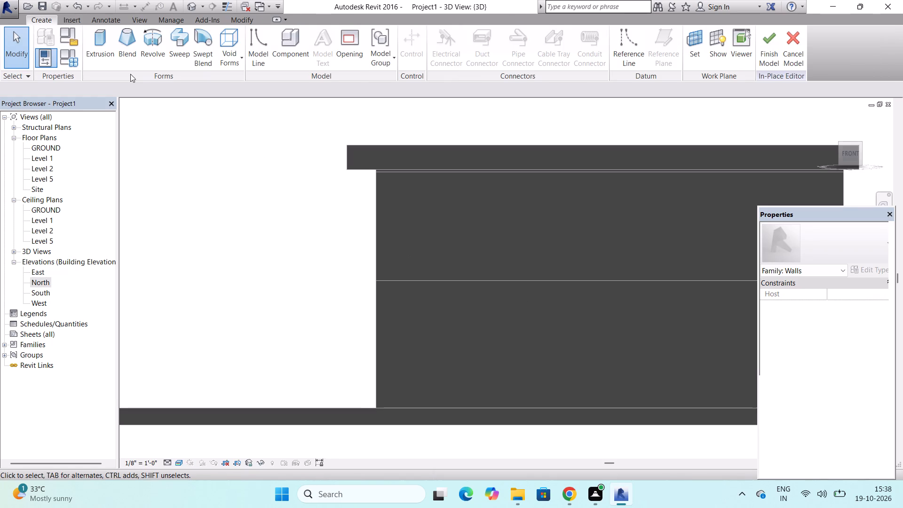
Start an extrusion and set its work plane by picking the Level 1 room's front 9" wall.
click(99, 37)
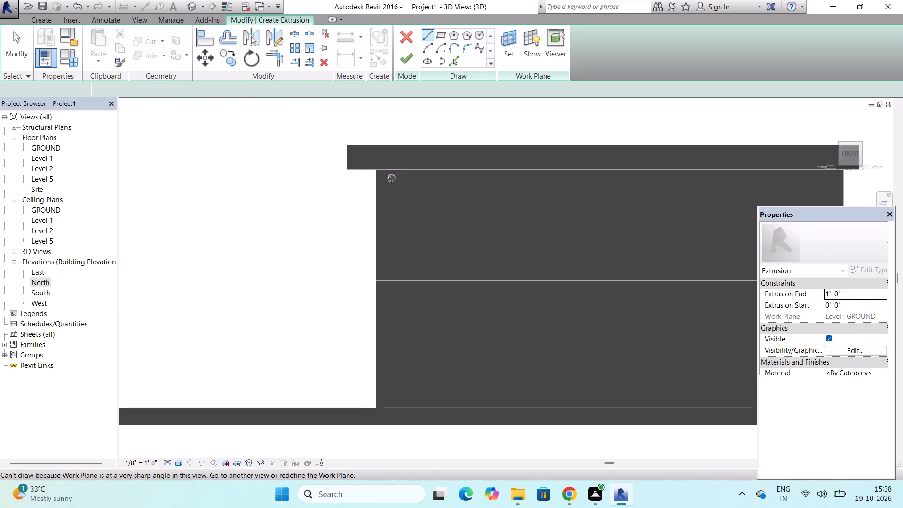
click(514, 60)
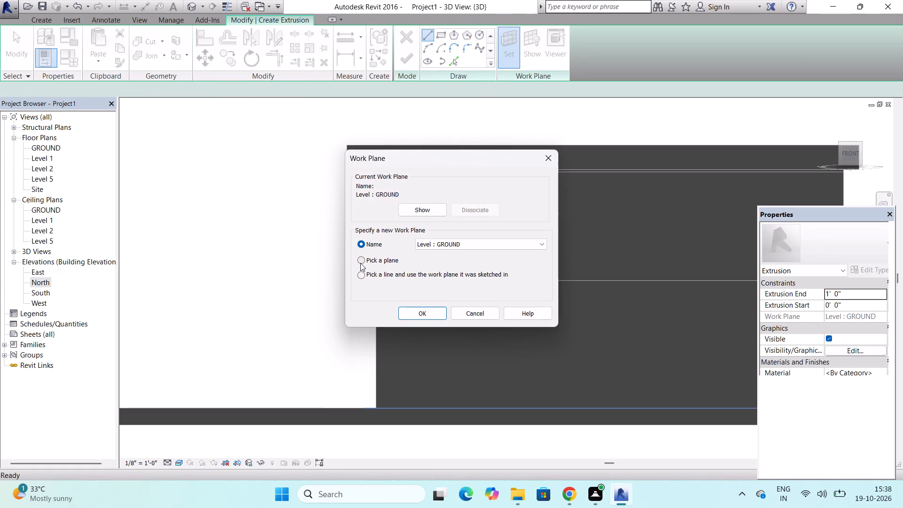
click(360, 263)
click(402, 310)
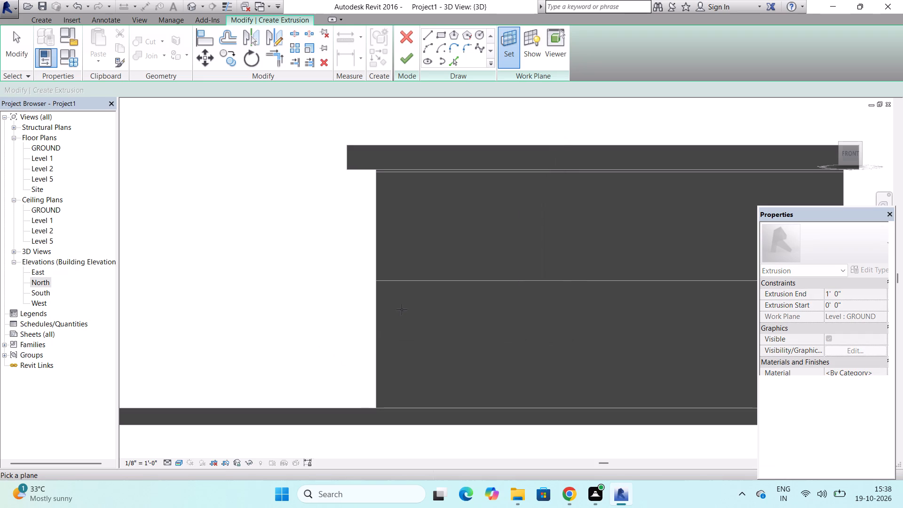
click(380, 238)
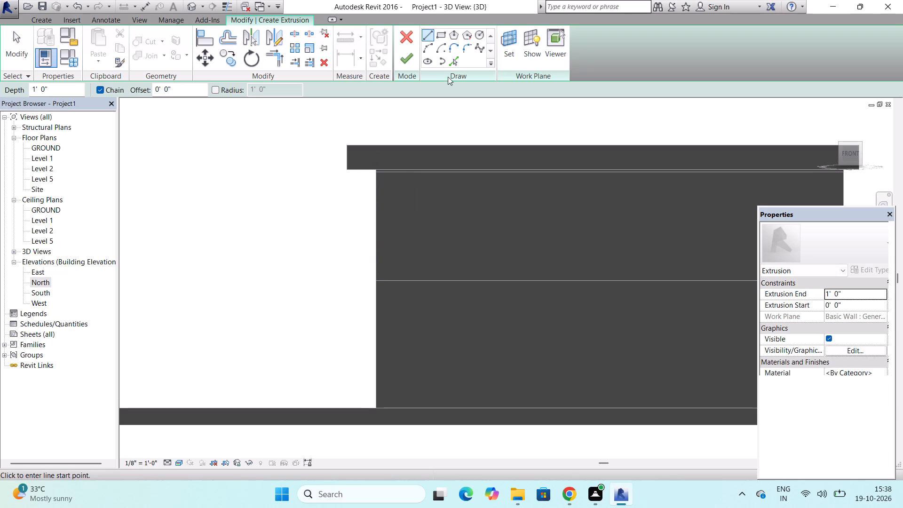
Sketch a rectangle about 2' 7" wide at the front wall's west end, from the roof's top to the slab, and finish the 1' 0" extrusion.
click(440, 35)
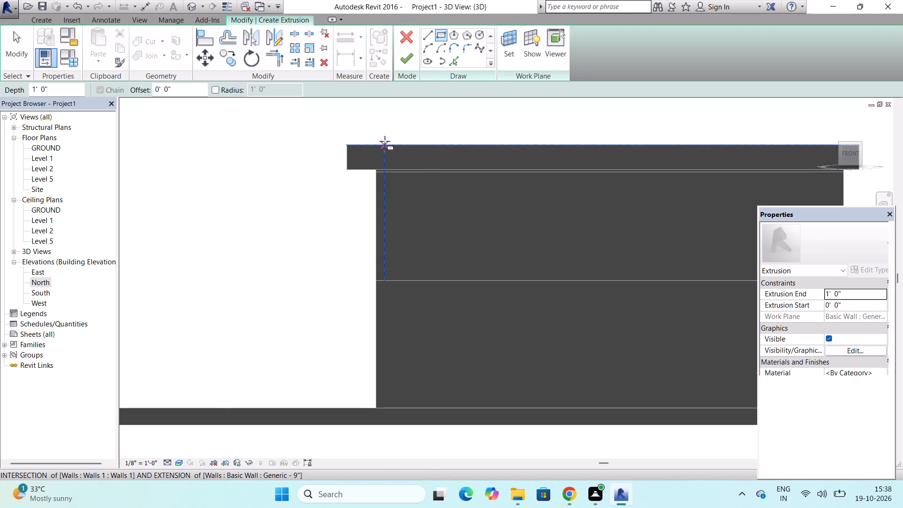
click(376, 141)
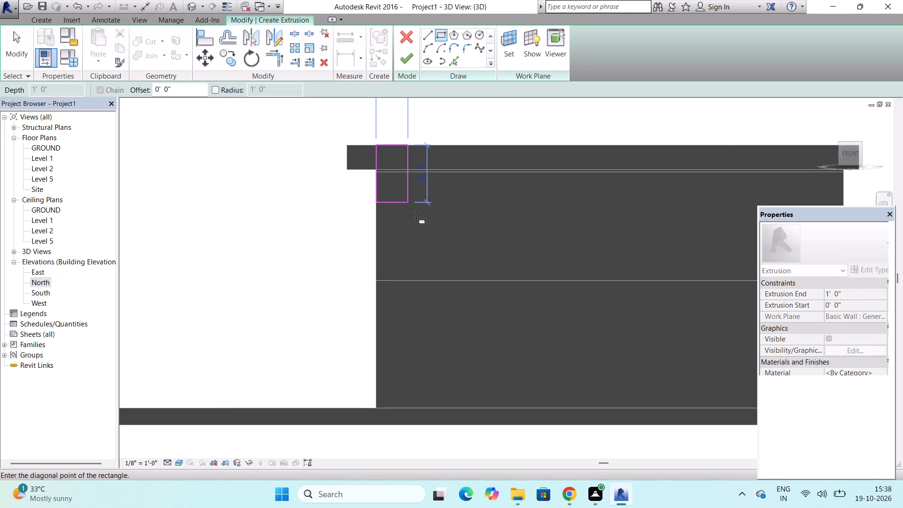
scroll(429, 229, down, 3)
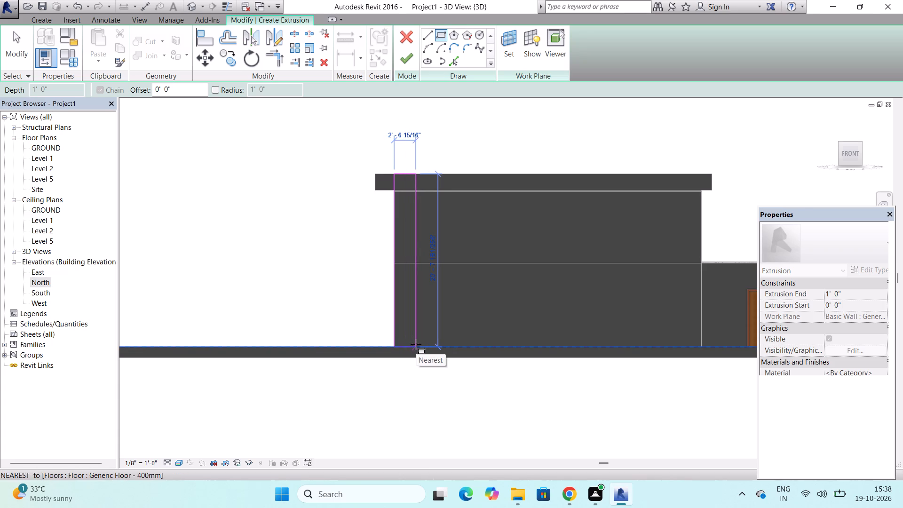
click(416, 344)
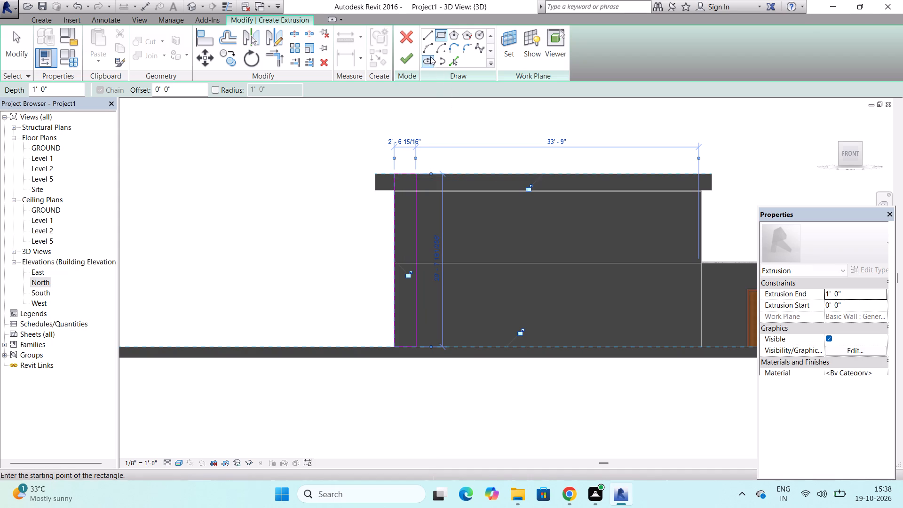
click(413, 56)
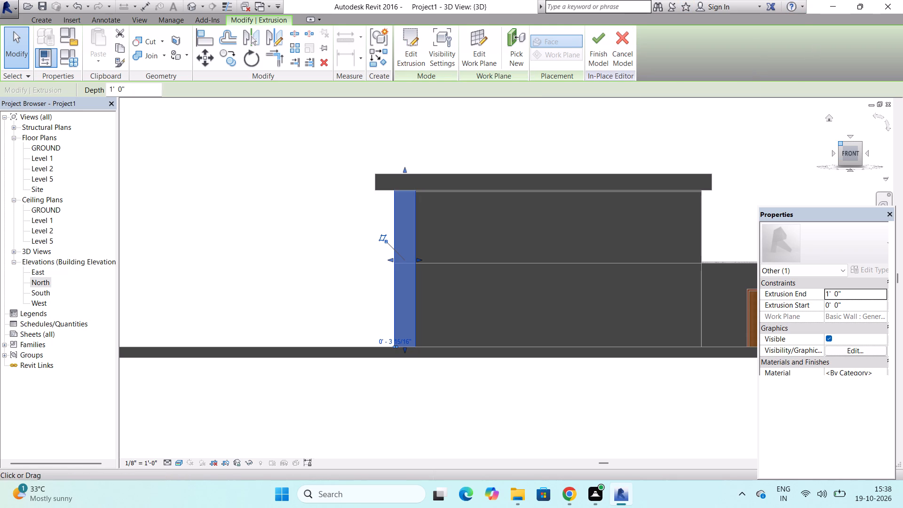
Square the 3D view to the right side and stretch the corner extrusion's front face outward to the roof's front edge.
drag(840, 143, 680, 150)
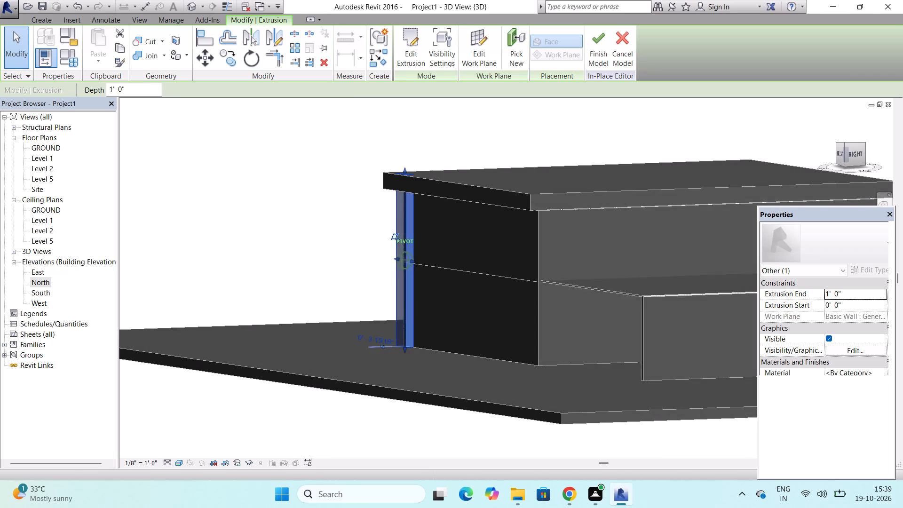
drag(680, 150, 660, 155)
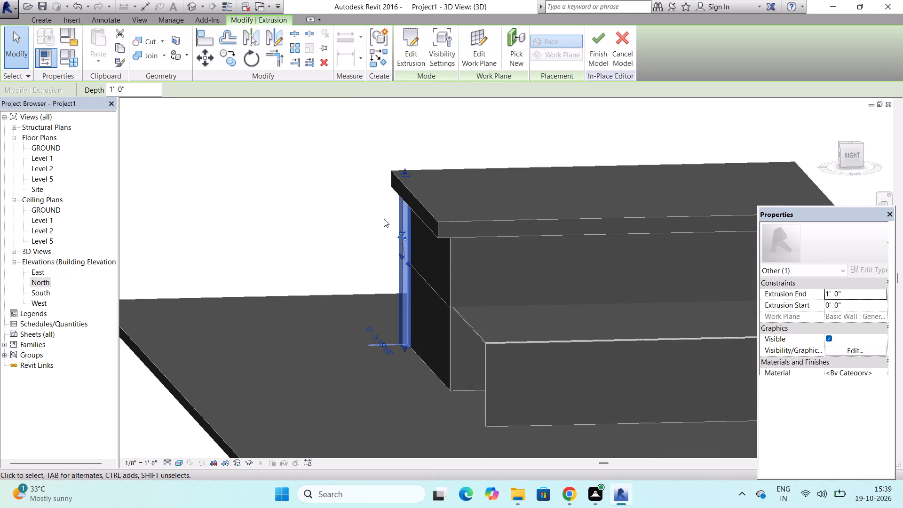
scroll(387, 225, up, 7)
scroll(398, 230, down, 5)
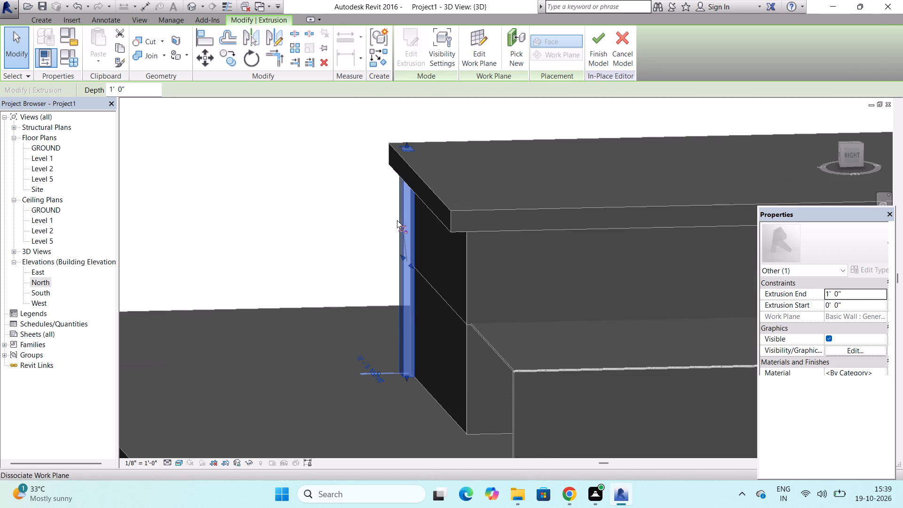
scroll(397, 220, down, 1)
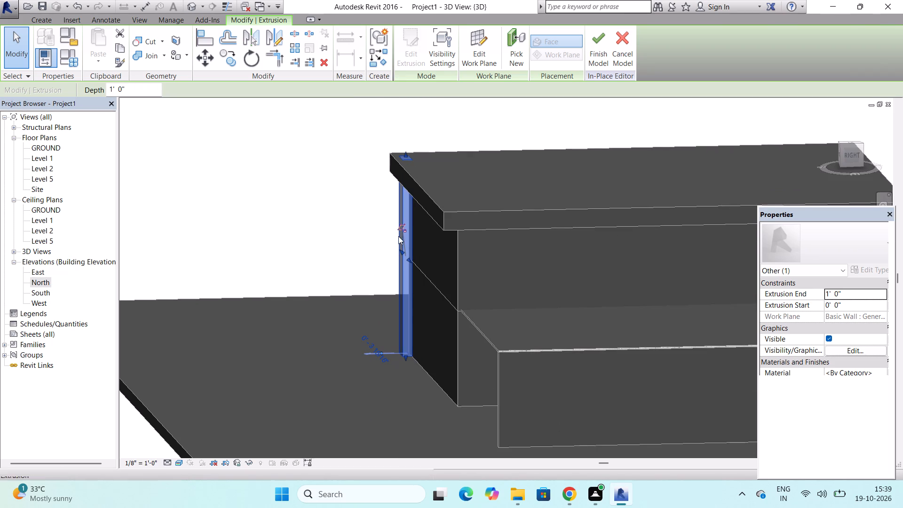
scroll(399, 229, up, 2)
scroll(399, 229, down, 3)
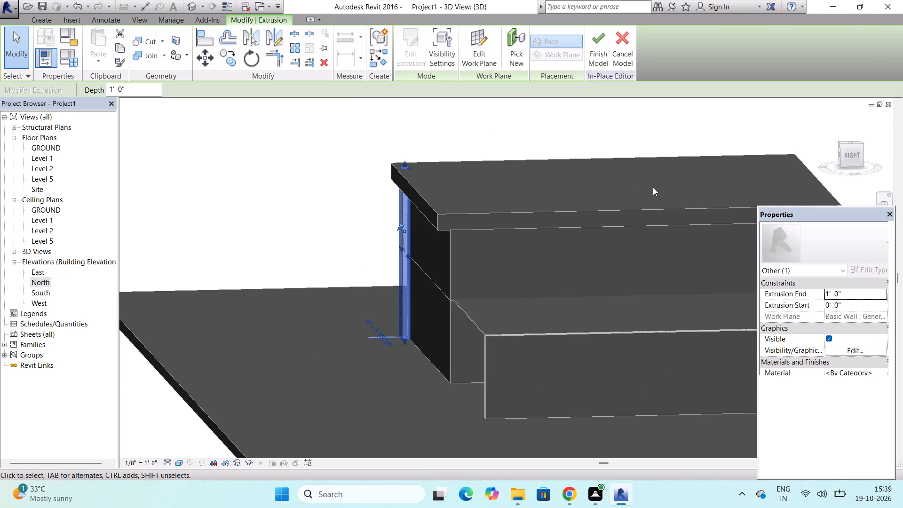
drag(843, 144, 838, 144)
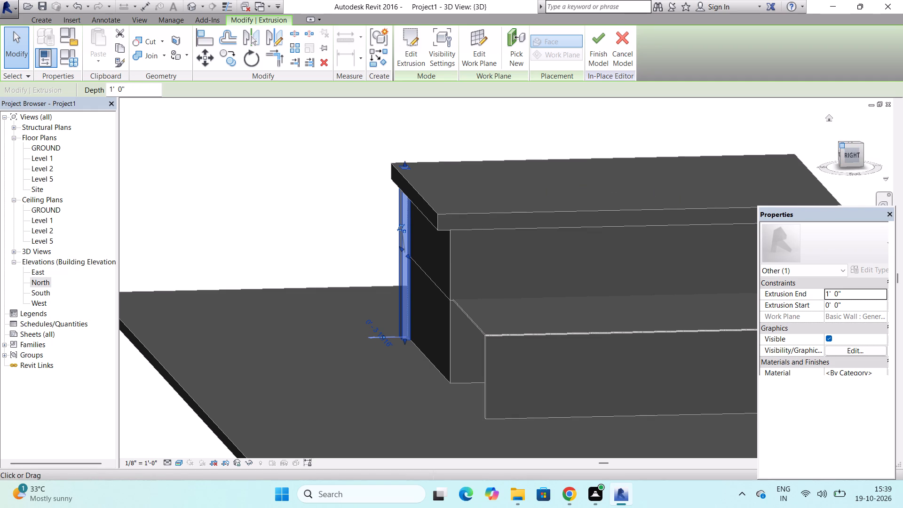
drag(838, 144, 832, 140)
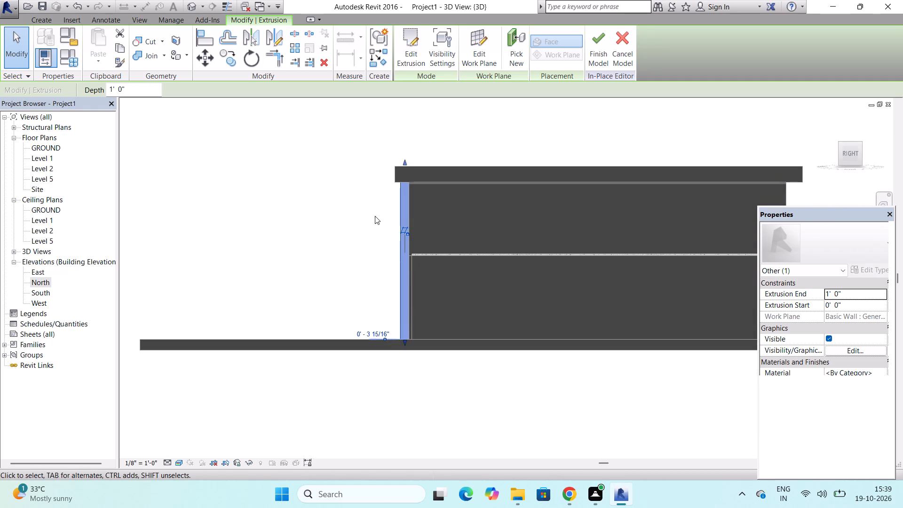
key(Escape)
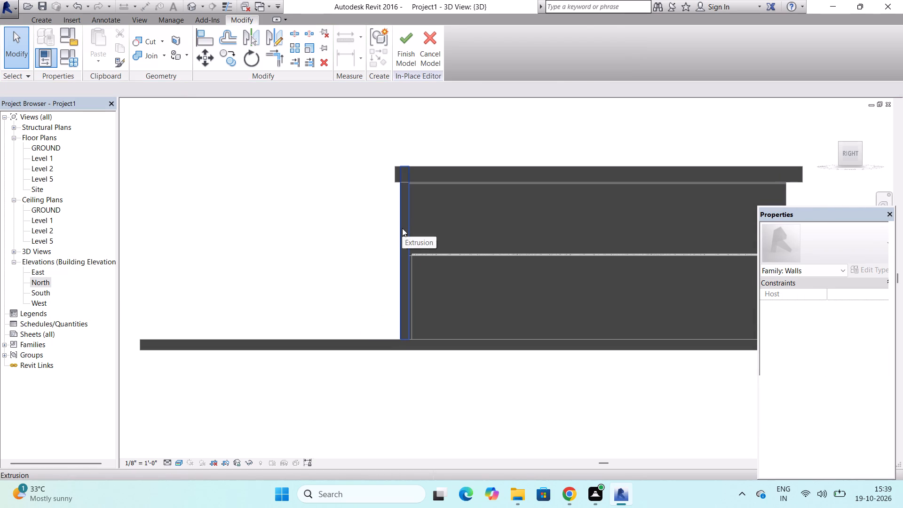
click(402, 228)
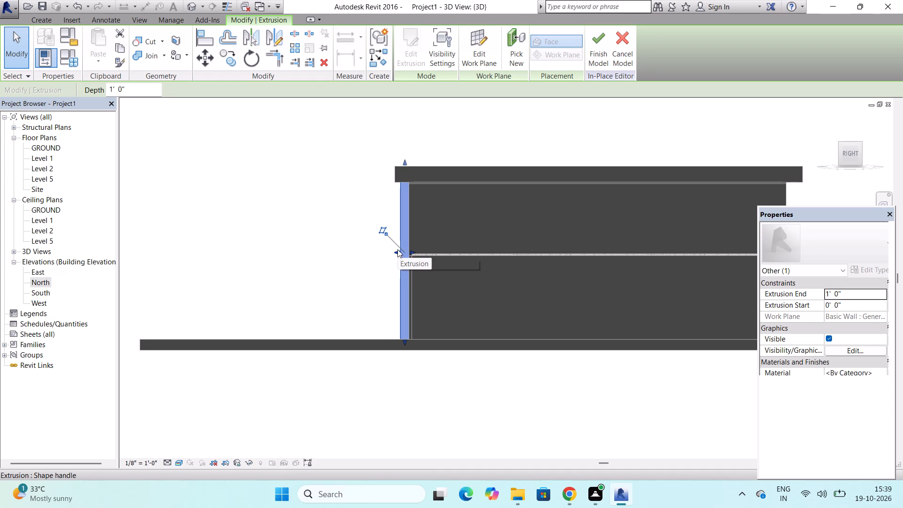
drag(397, 250, 393, 250)
key(Escape)
key(Escape)
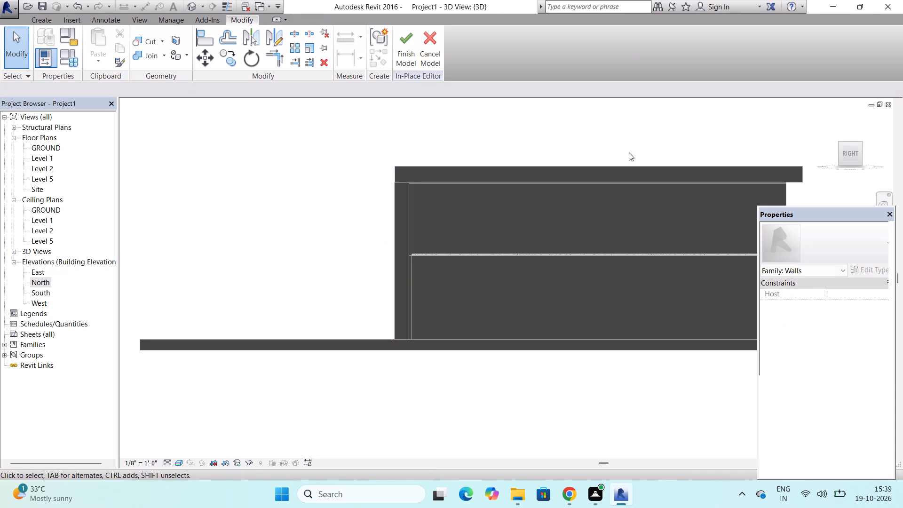
From the front of the 3D view, lower the corner extrusion's top to the roof's underside and finish the in-place model.
drag(842, 142, 844, 143)
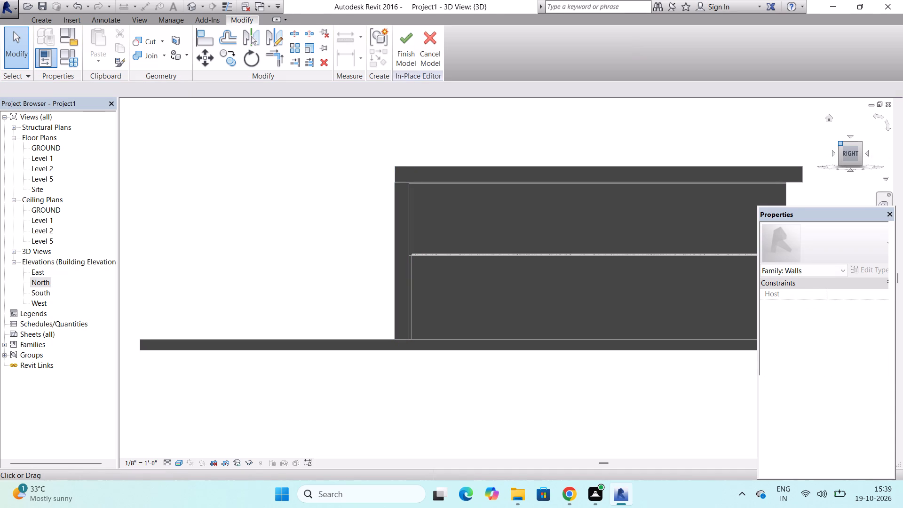
drag(844, 143, 830, 157)
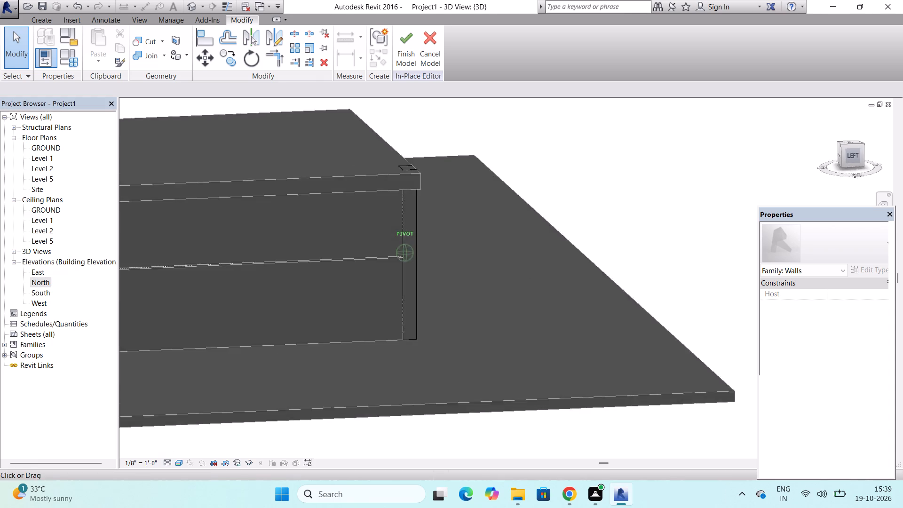
drag(830, 157, 600, 164)
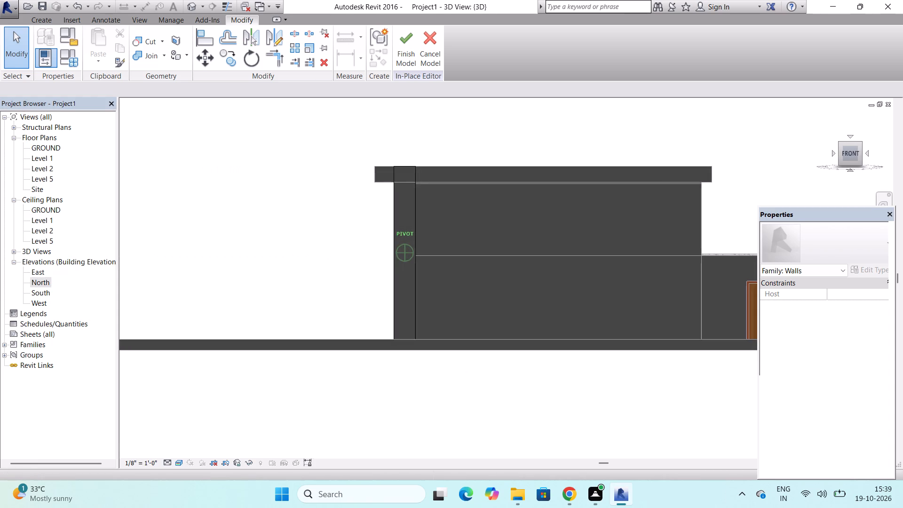
drag(600, 164, 600, 166)
scroll(408, 156, up, 7)
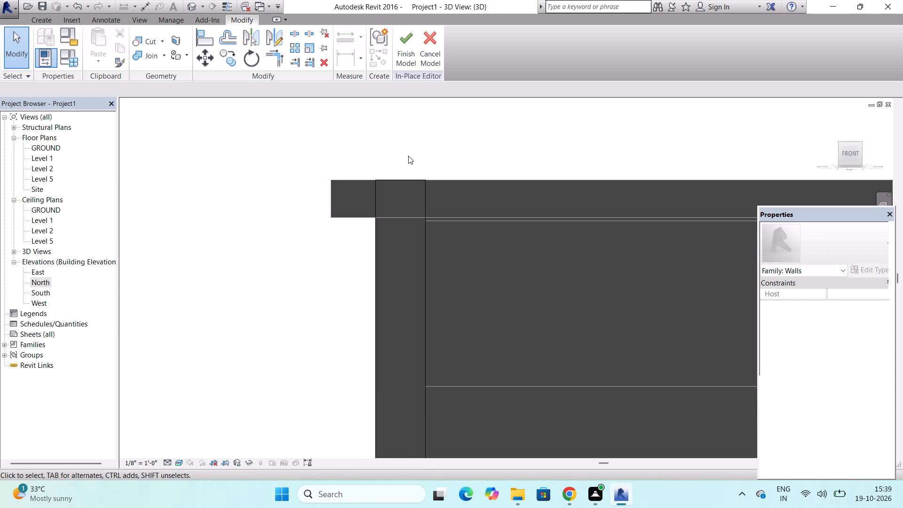
click(413, 187)
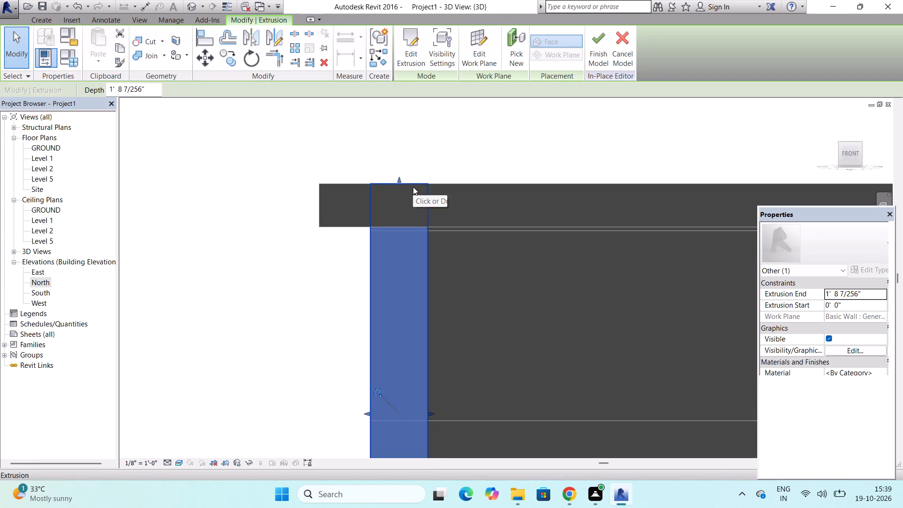
drag(399, 177, 405, 222)
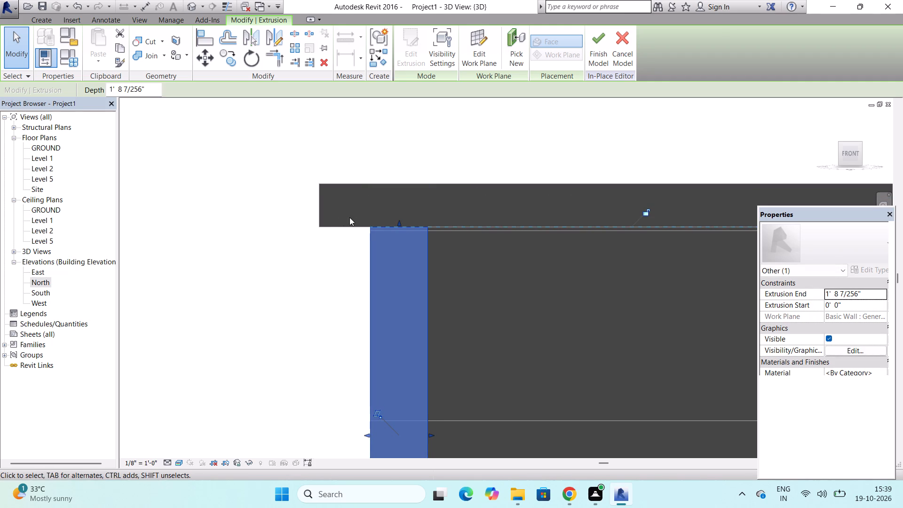
click(320, 217)
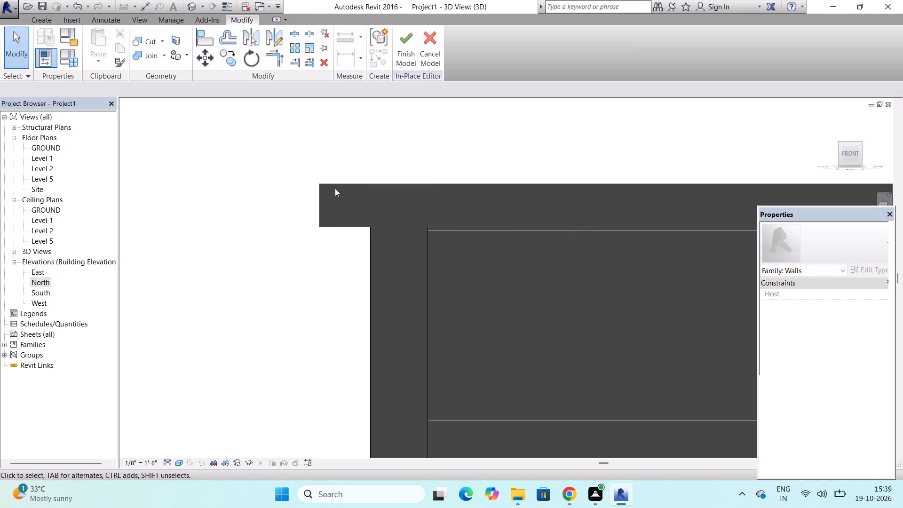
click(337, 181)
click(412, 65)
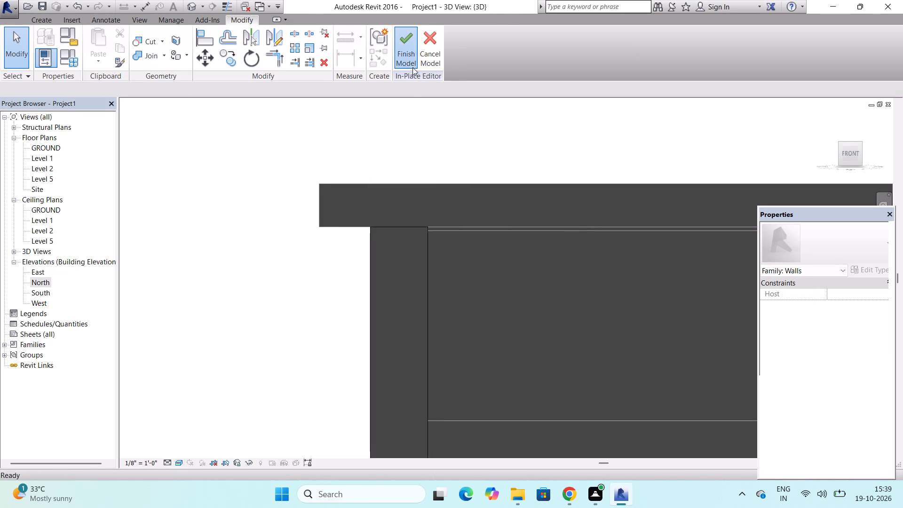
Pull the roof extrusion's west edge in to align with the west wall's outer face.
click(315, 194)
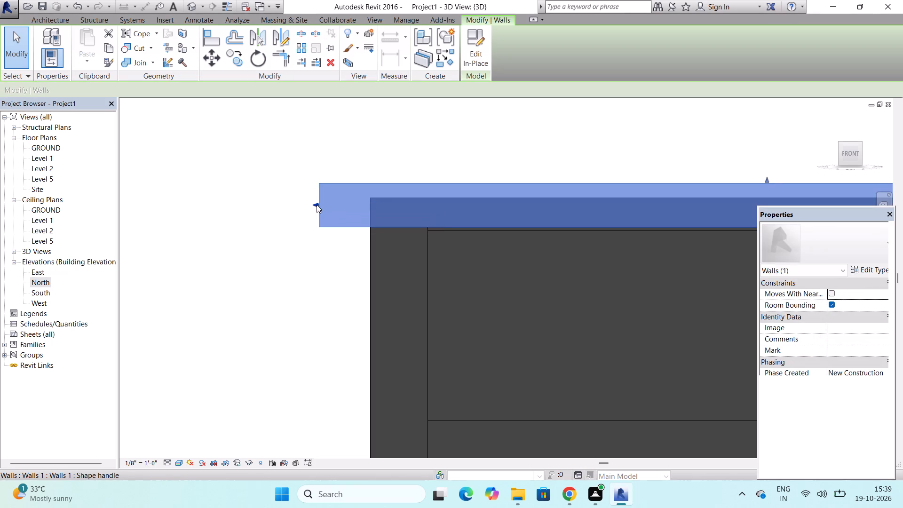
drag(317, 205, 369, 200)
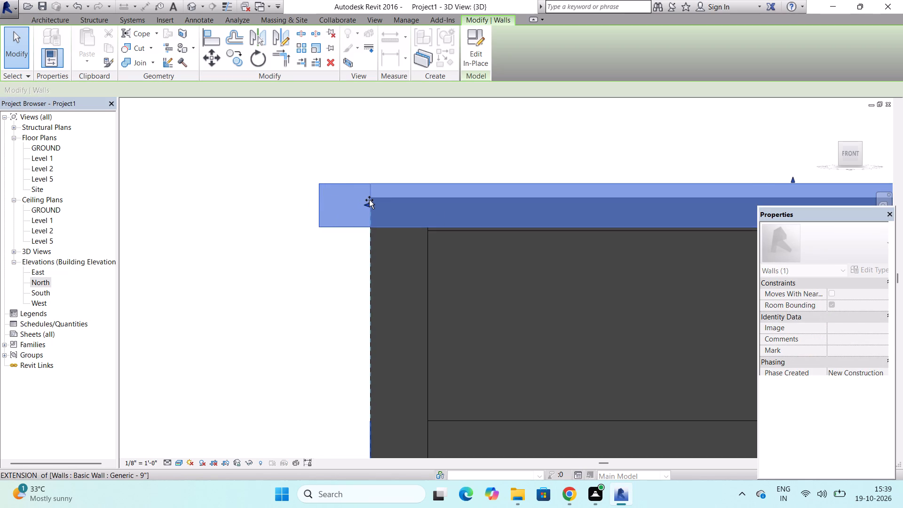
drag(369, 200, 368, 201)
key(Escape)
Examine the roof edge, corner extrusion and overall massing in the 3D view, from the front and at an angle.
scroll(346, 213, down, 11)
scroll(370, 214, up, 2)
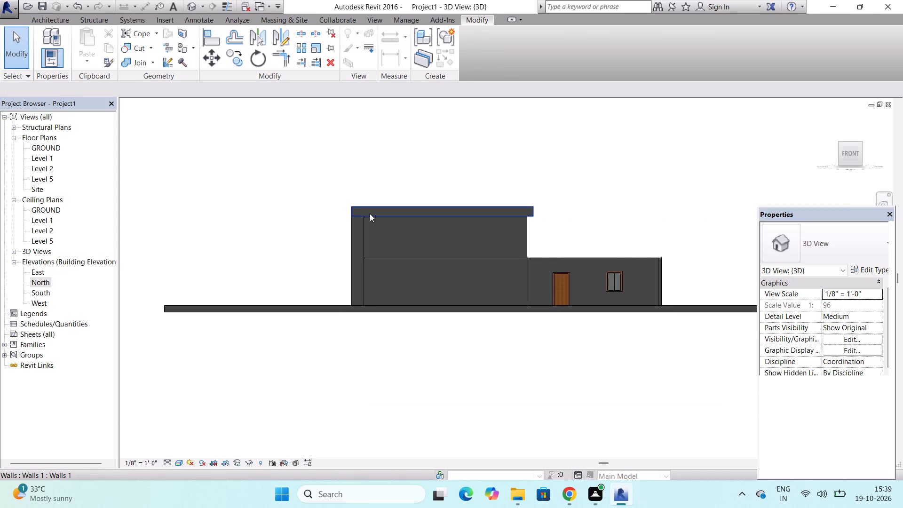
scroll(370, 214, up, 2)
scroll(370, 214, down, 5)
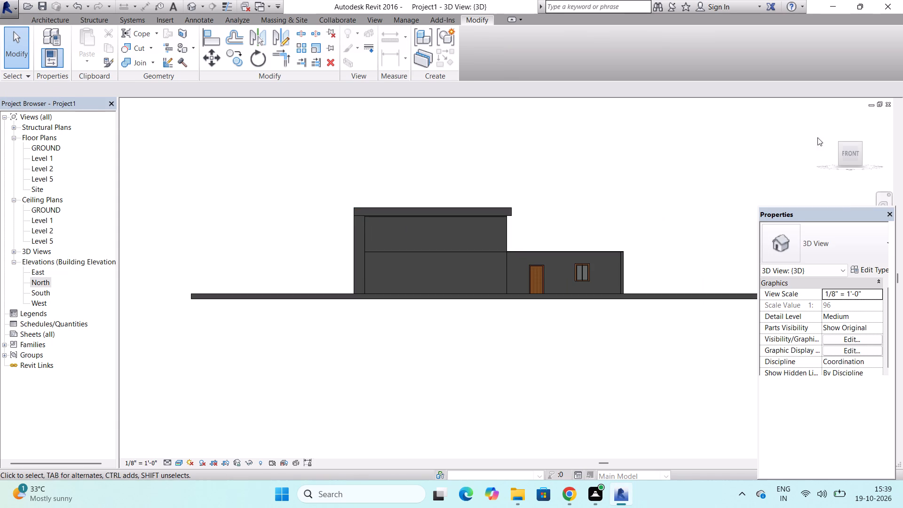
drag(841, 146, 829, 146)
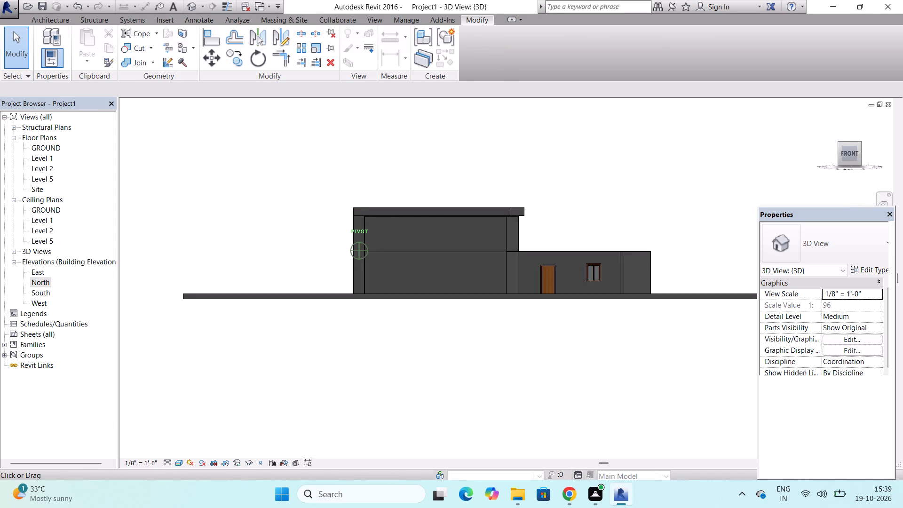
drag(829, 146, 769, 138)
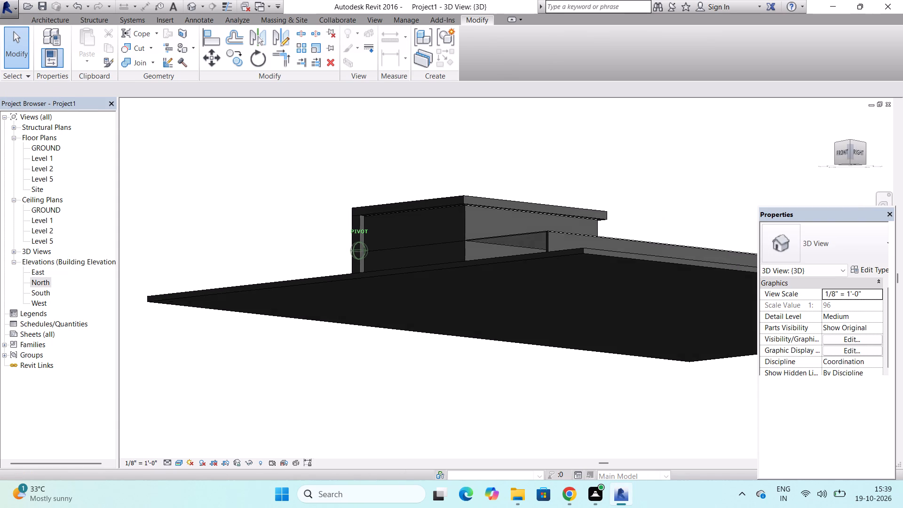
drag(769, 138, 881, 167)
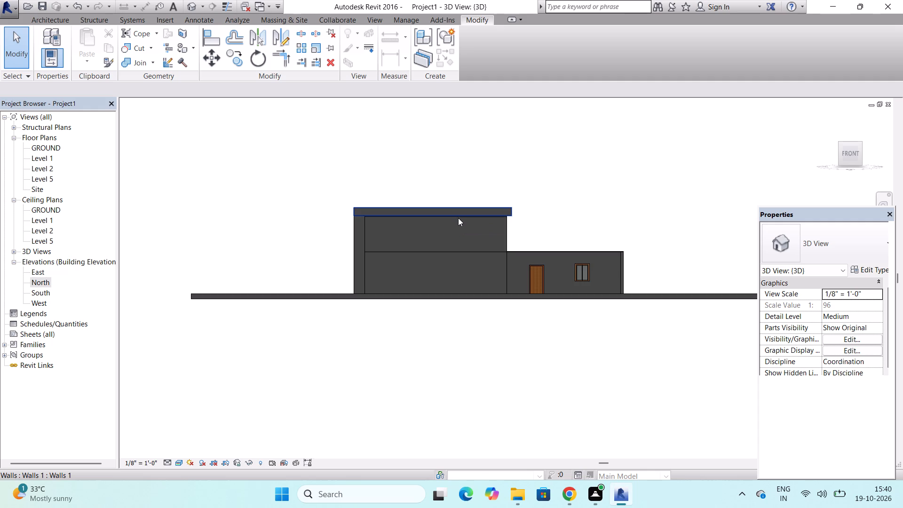
scroll(395, 230, up, 3)
scroll(344, 223, up, 3)
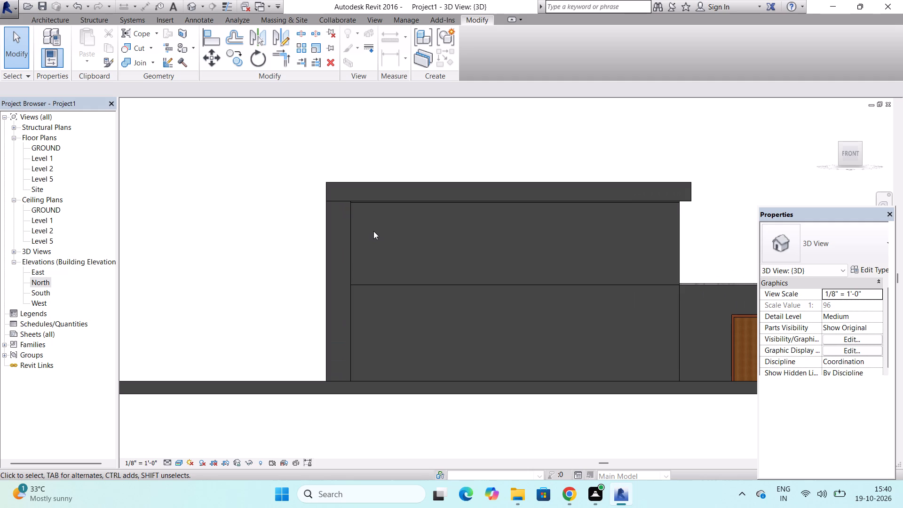
In the GROUND floor plan, shorten the front wall from its west end, leaving a 13' 6" opening to the west wall.
click(384, 285)
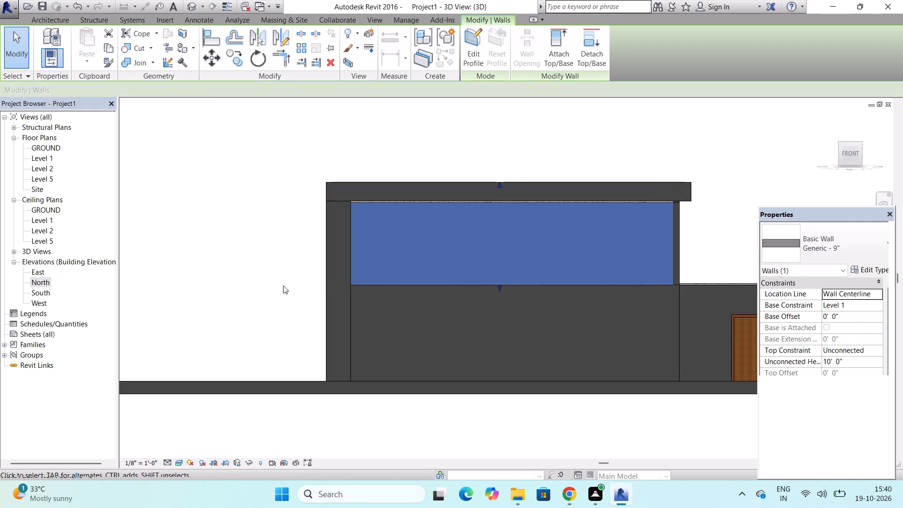
double_click(43, 145)
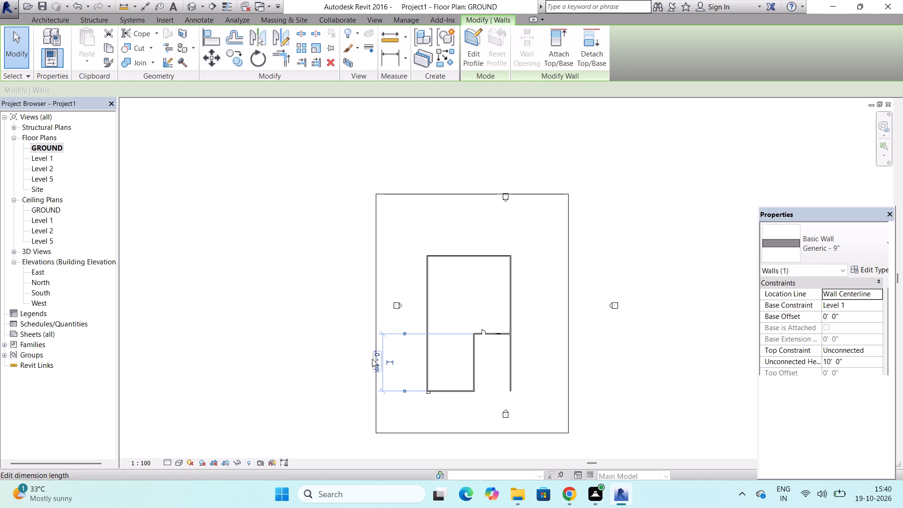
scroll(455, 386, up, 11)
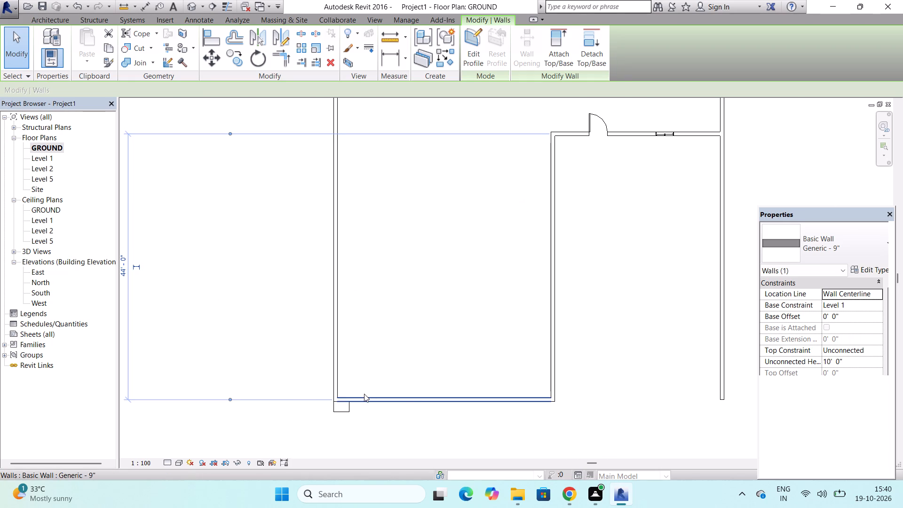
click(364, 395)
scroll(331, 399, up, 2)
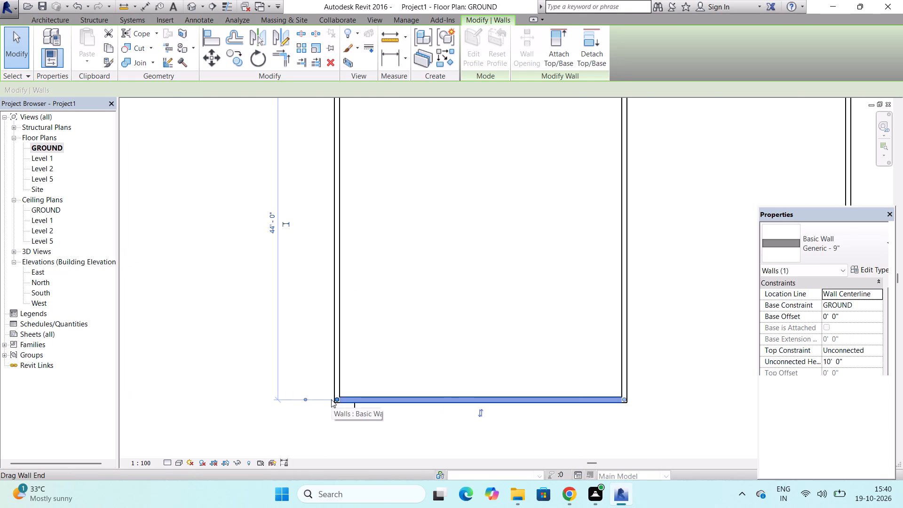
scroll(331, 399, up, 5)
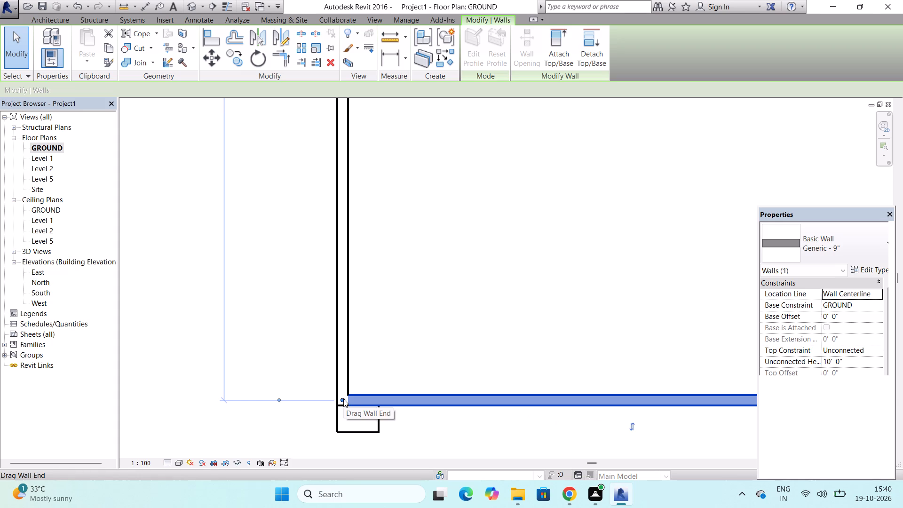
drag(343, 399, 376, 393)
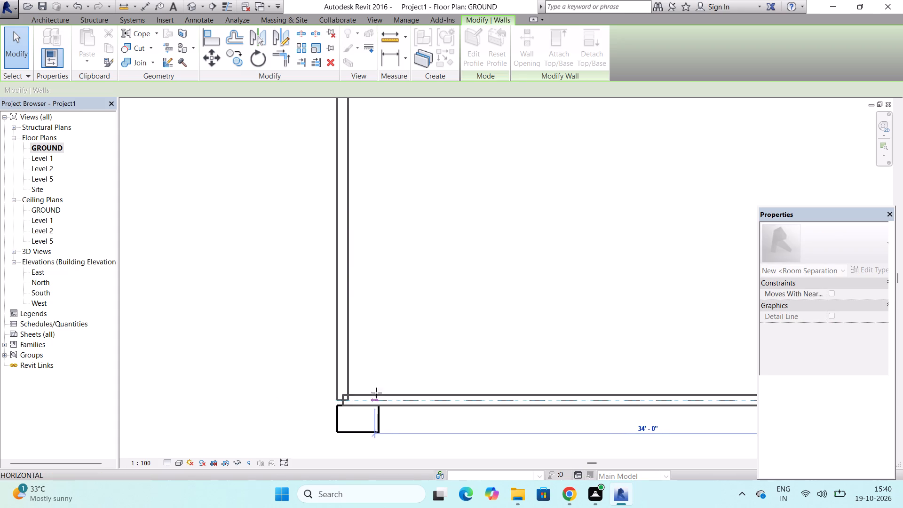
drag(376, 393, 567, 404)
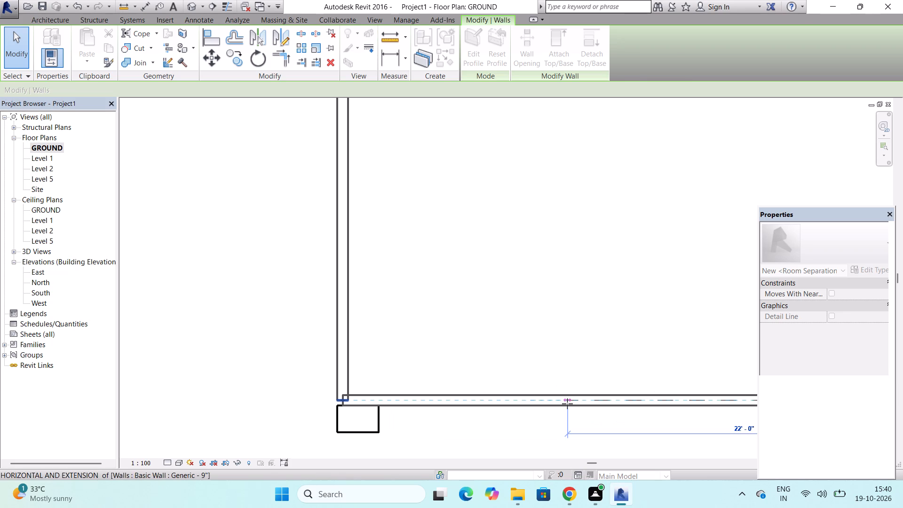
drag(567, 404, 560, 407)
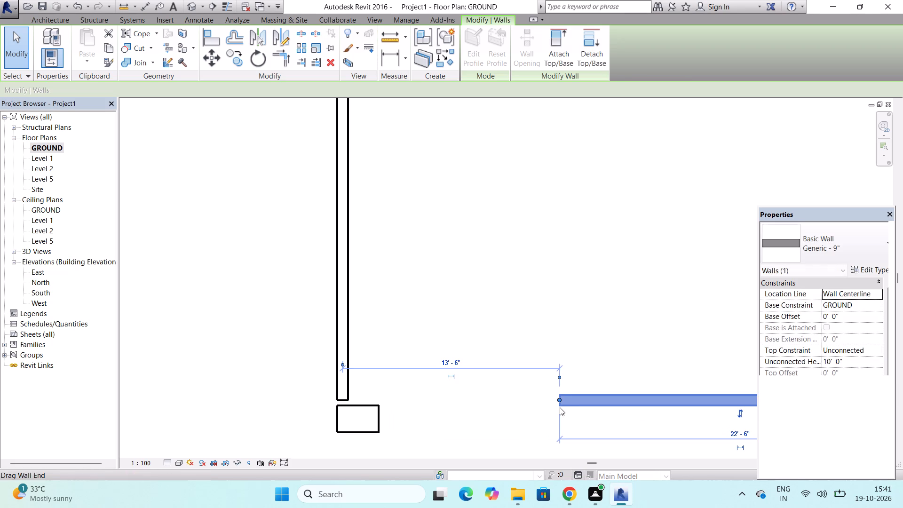
Extend the GROUND west wall's front end to meet the back face of the corner extrusion.
scroll(444, 385, down, 5)
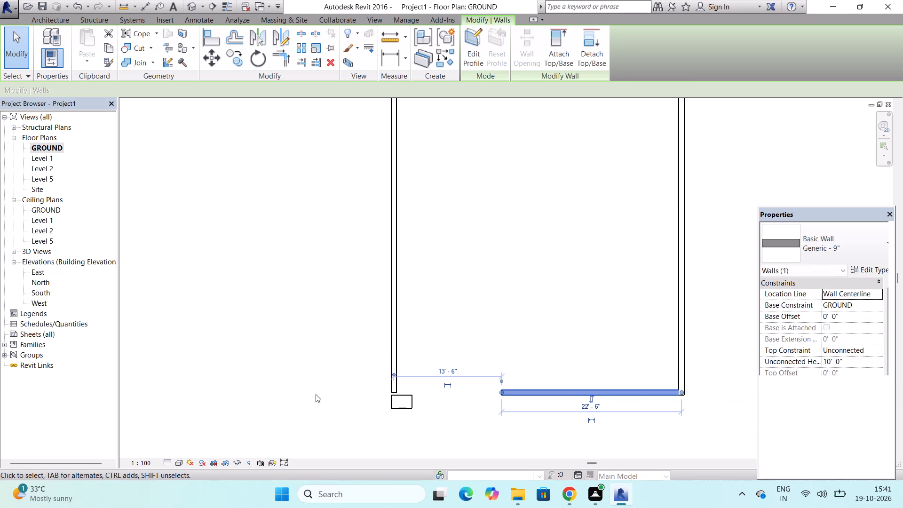
scroll(379, 392, up, 13)
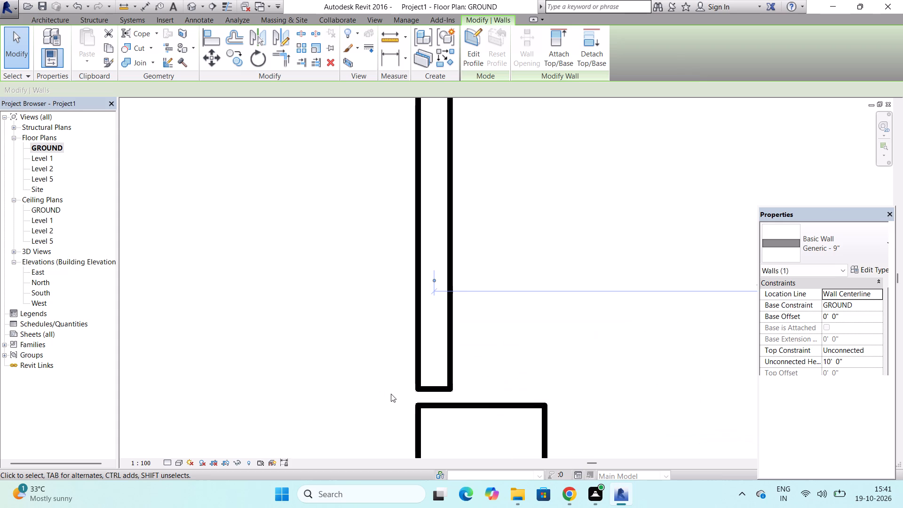
click(419, 388)
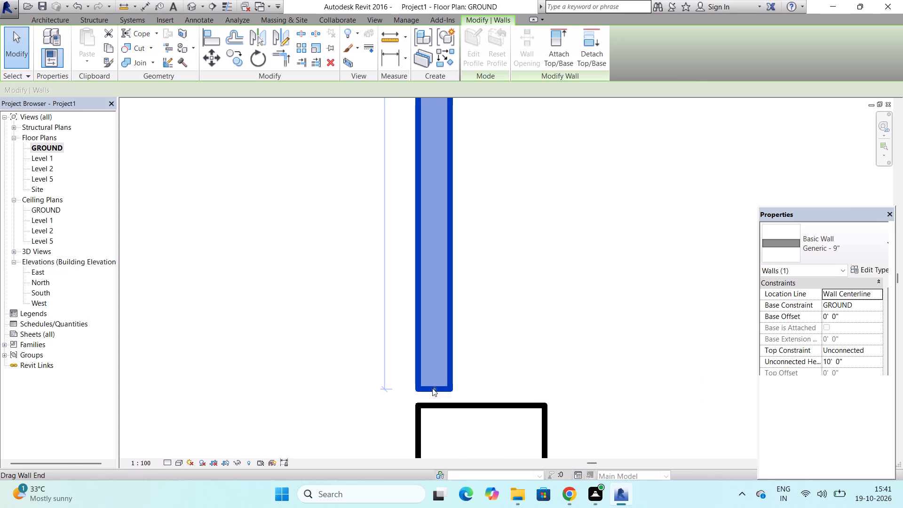
drag(432, 388, 432, 408)
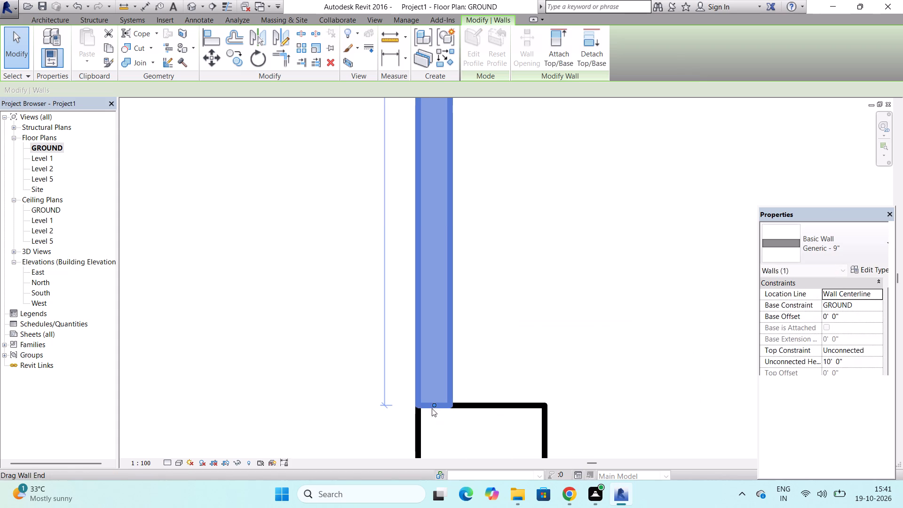
scroll(415, 347, down, 8)
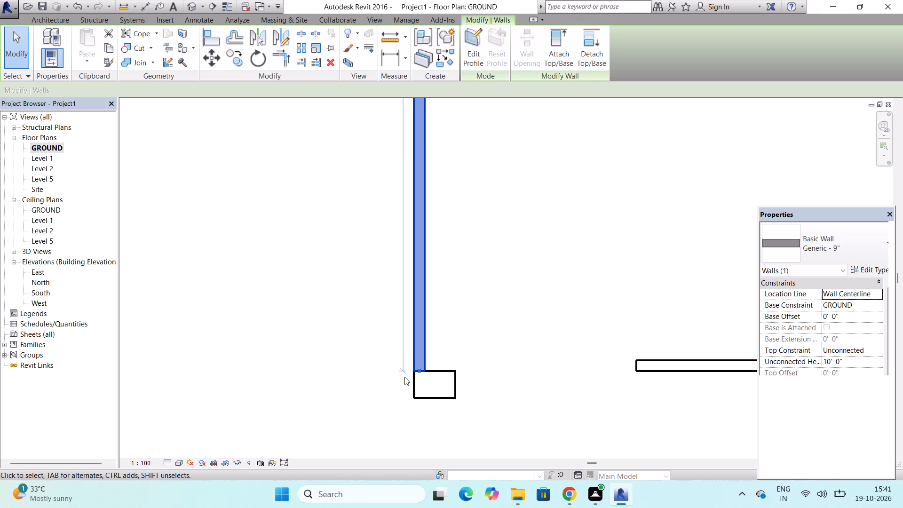
key(Escape)
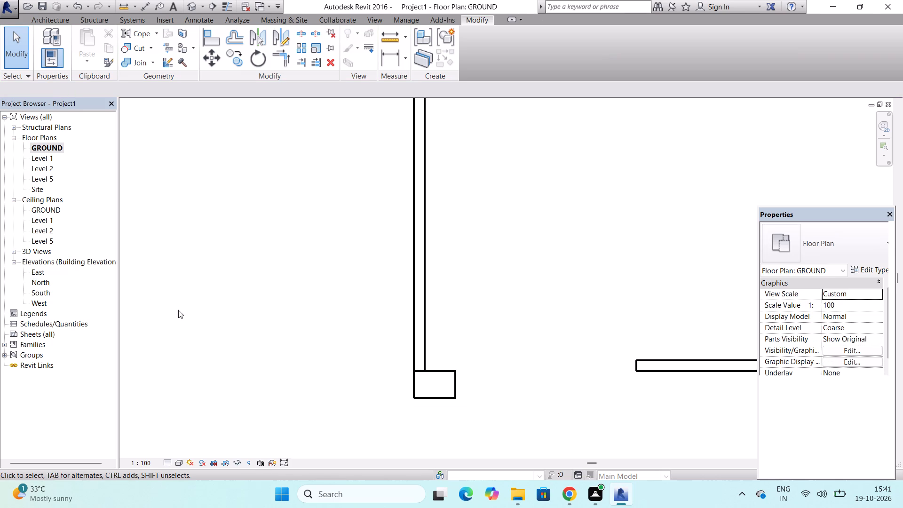
In the Level 1 floor plan, shorten the front wall from its west end to a length of 22' 6".
double_click(50, 156)
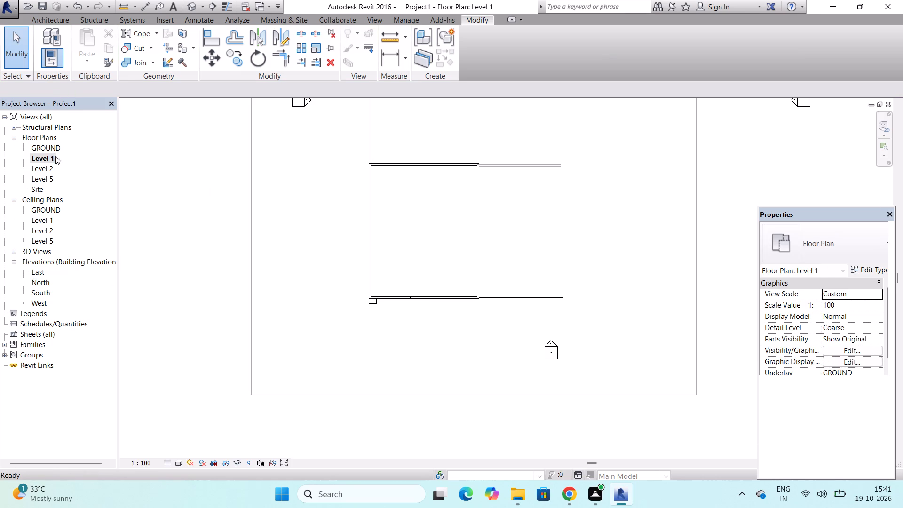
scroll(388, 298, up, 9)
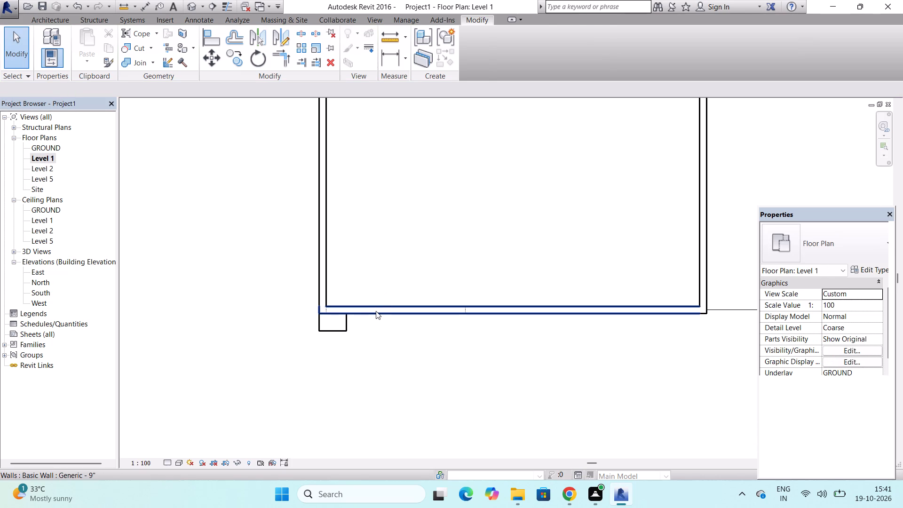
click(376, 311)
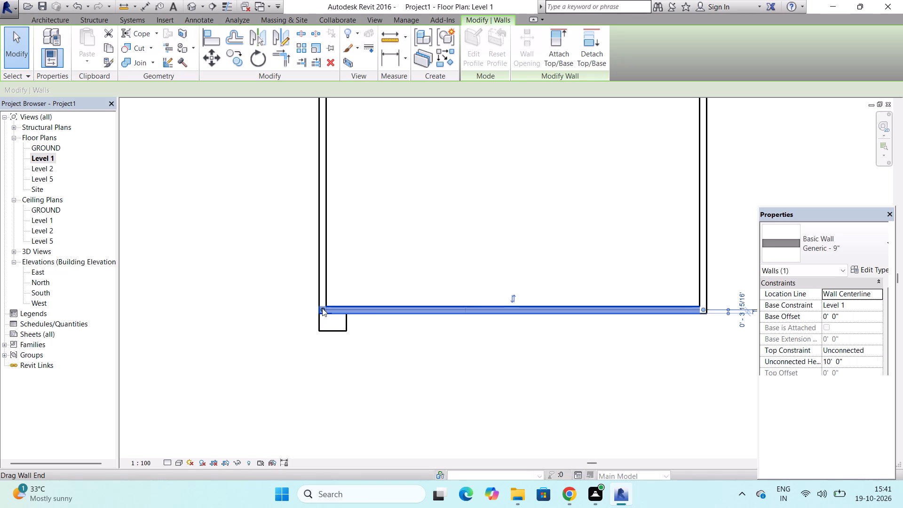
drag(322, 308, 451, 310)
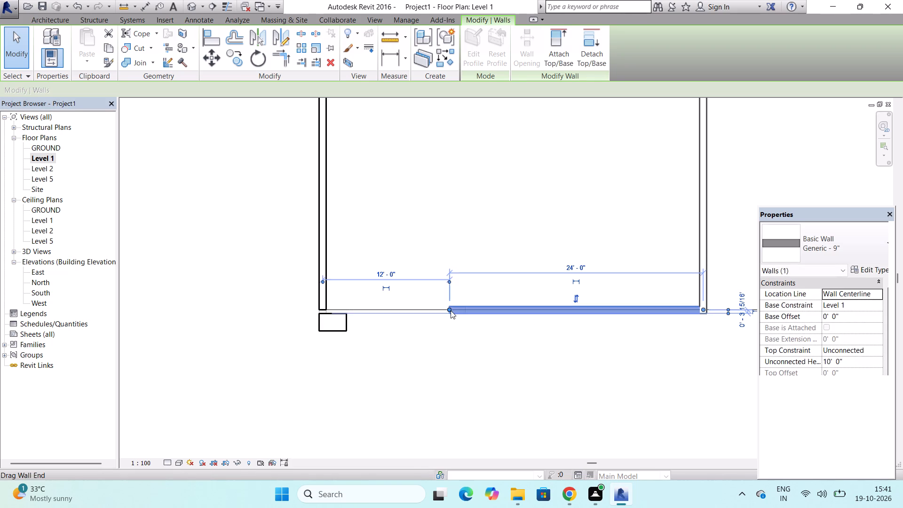
scroll(451, 310, up, 8)
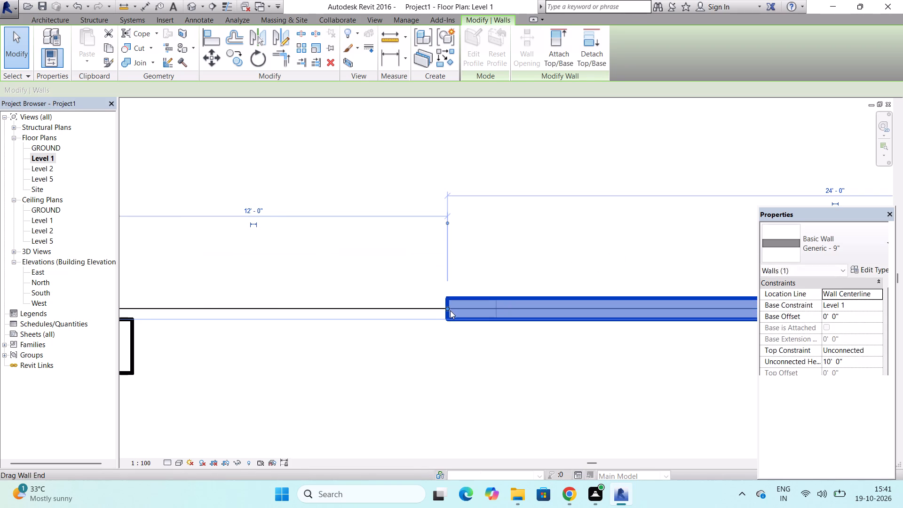
drag(447, 308, 457, 308)
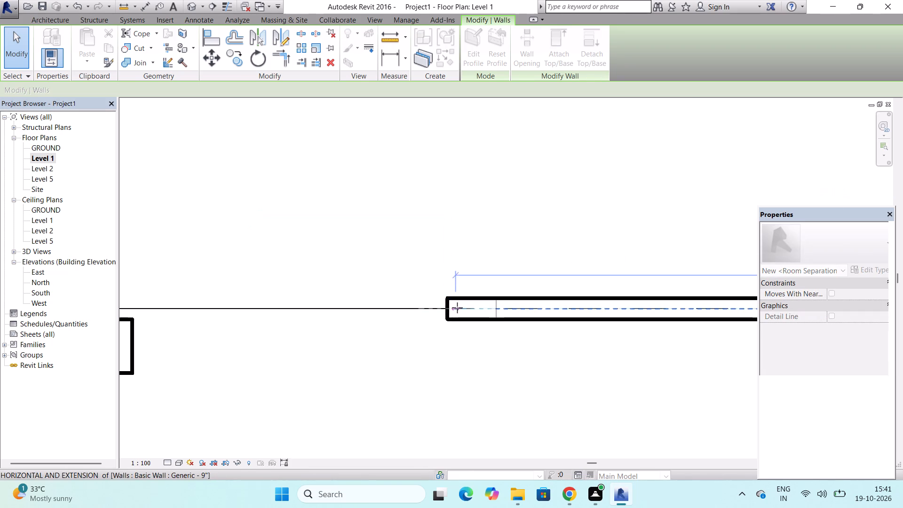
drag(457, 308, 497, 312)
scroll(396, 330, down, 8)
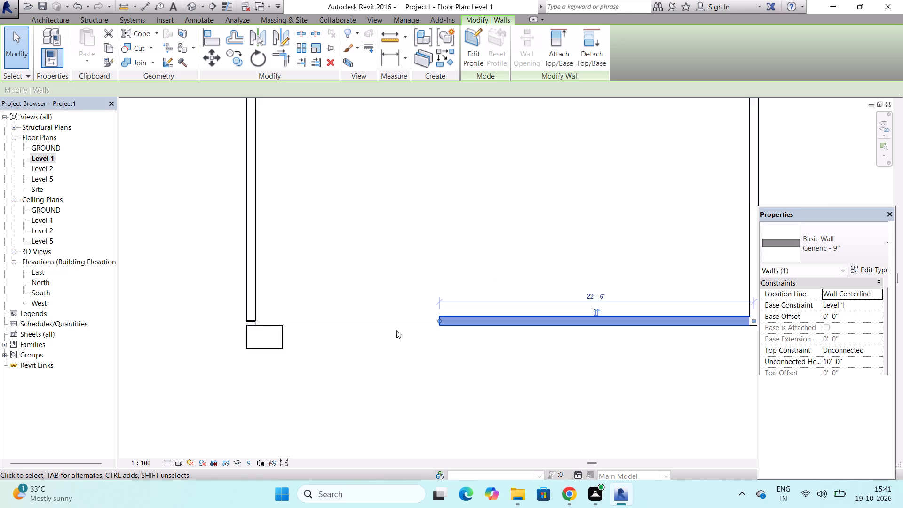
Extend the Level 1 west wall's front end to meet the back face of the corner extrusion.
scroll(281, 320, up, 7)
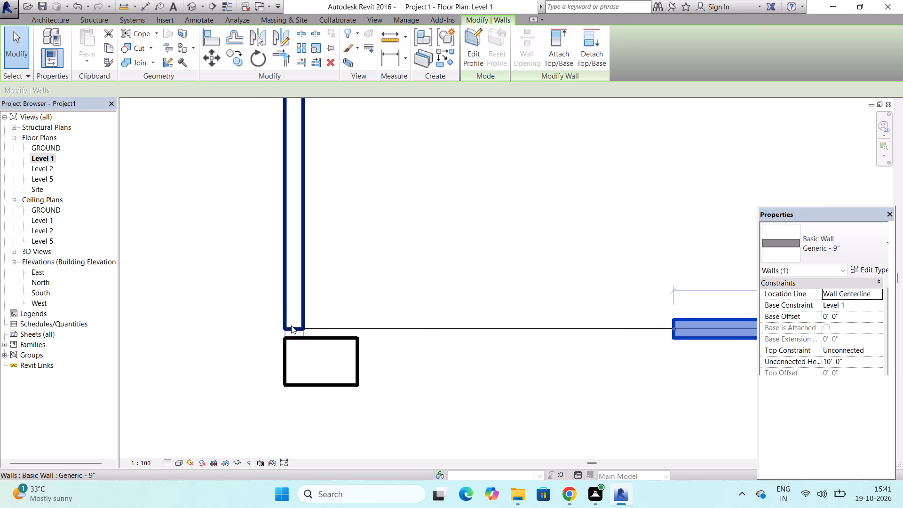
click(292, 325)
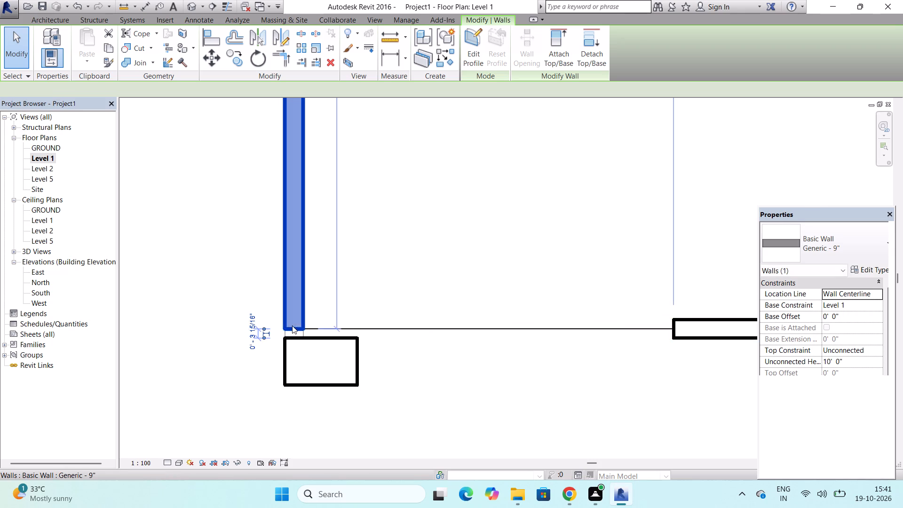
scroll(292, 329, up, 3)
drag(294, 327, 294, 344)
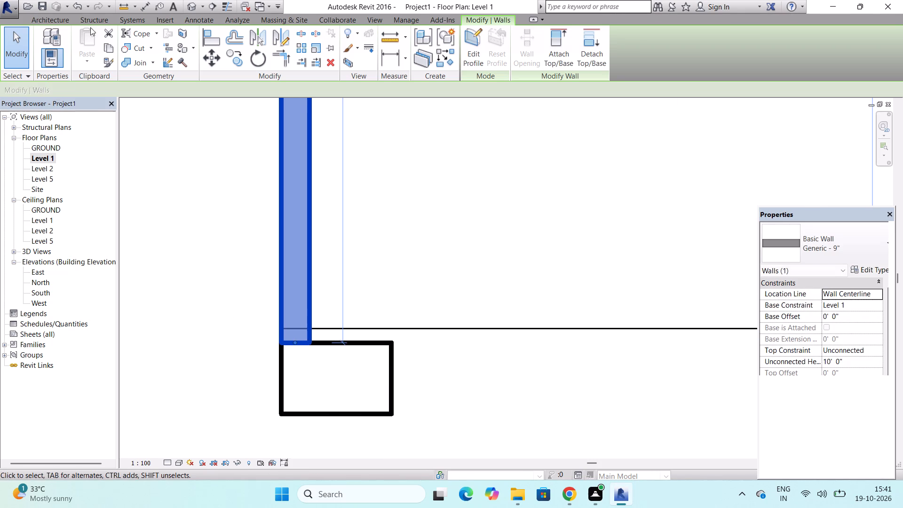
In the 3D view, extend the Level 1 front wall's west end toward the corner extrusion to a wall length of 25' 0".
double_click(194, 8)
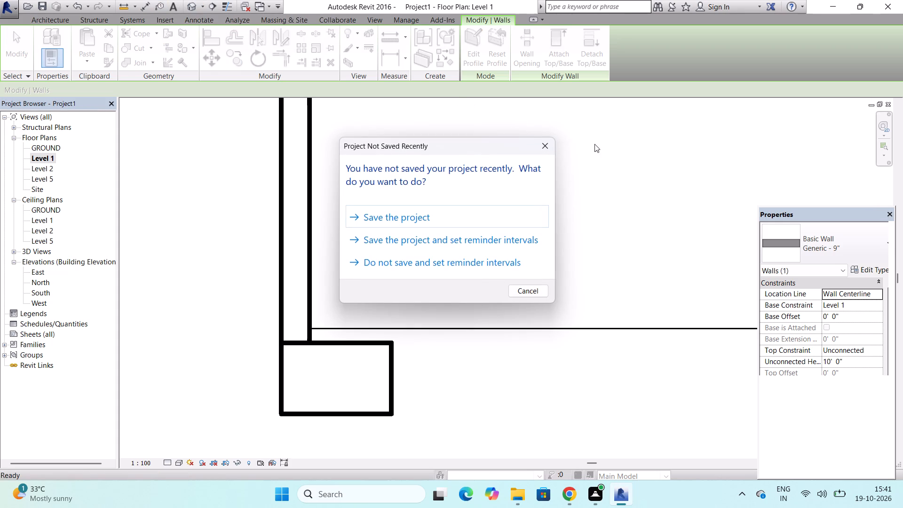
click(549, 147)
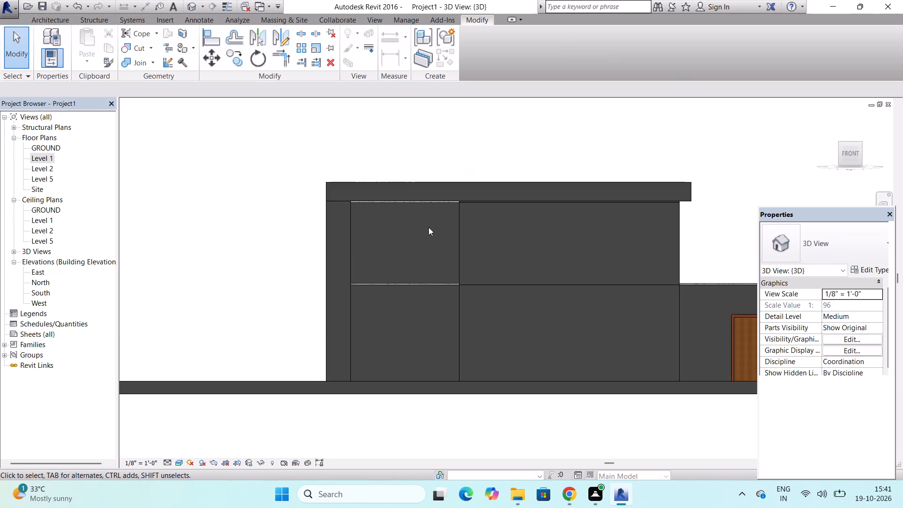
scroll(428, 227, up, 6)
scroll(428, 227, down, 4)
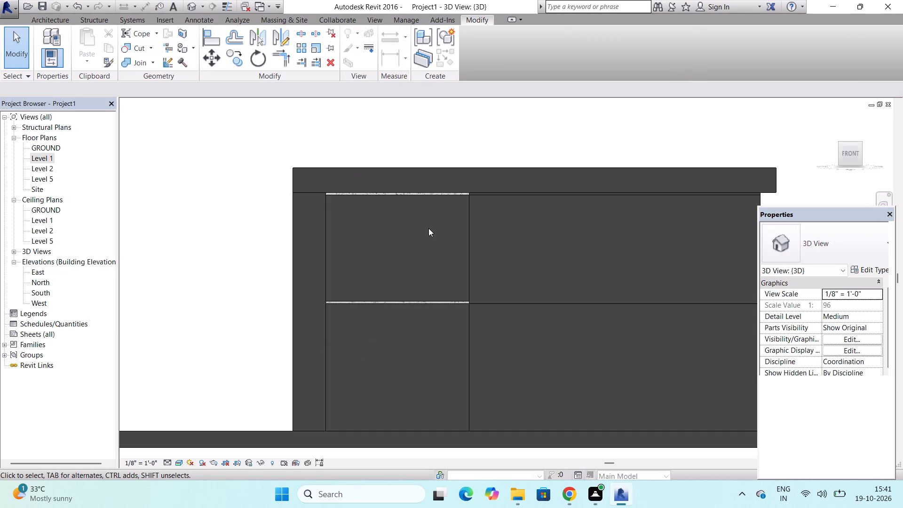
scroll(428, 228, down, 1)
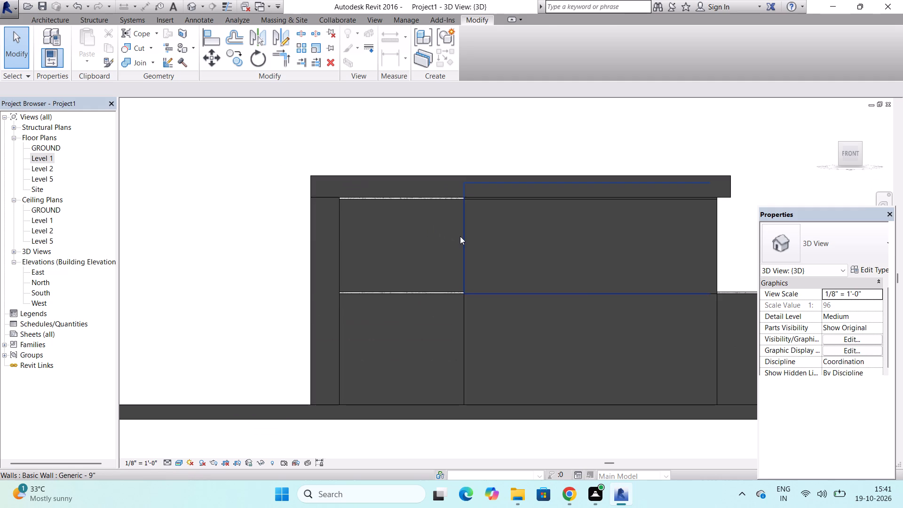
click(460, 236)
scroll(460, 236, up, 4)
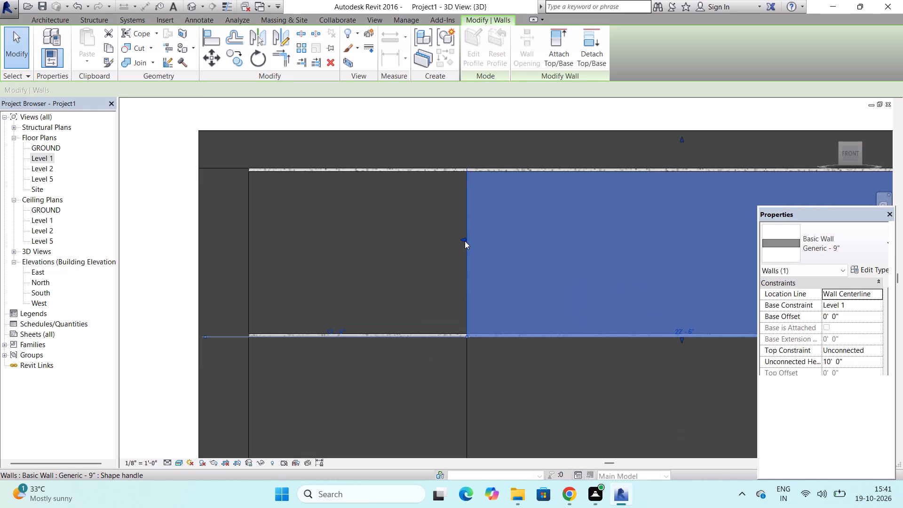
drag(465, 238, 417, 246)
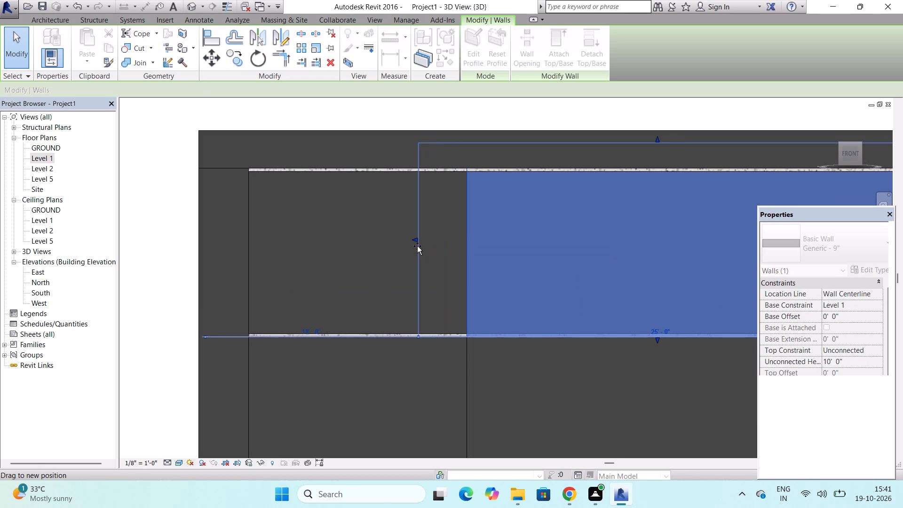
drag(417, 246, 415, 246)
scroll(415, 246, down, 3)
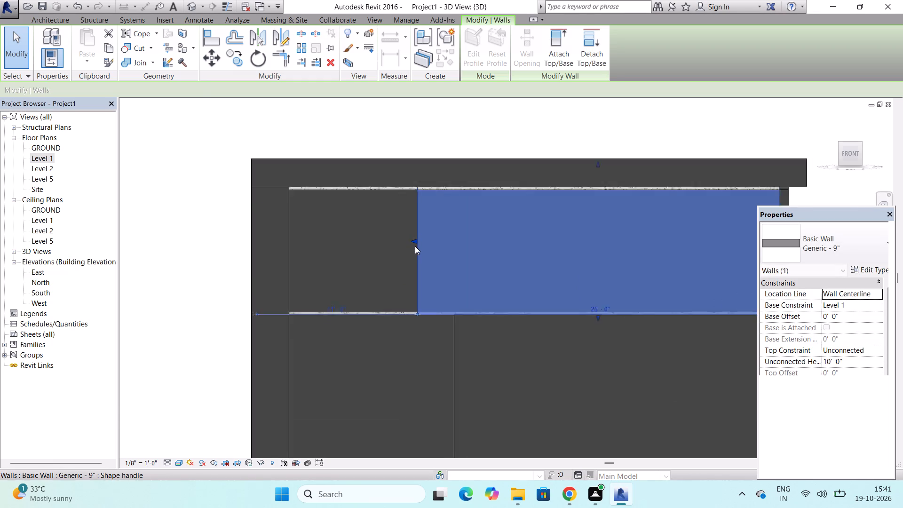
Extend the GROUND front wall's west end to 25' 0", aligned with the end of the Level 1 front wall above.
scroll(415, 246, down, 1)
click(442, 341)
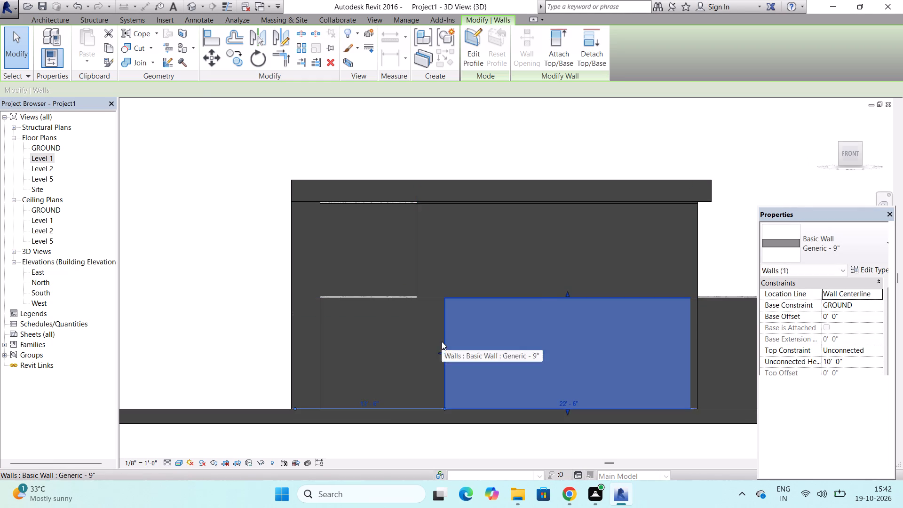
scroll(442, 341, up, 2)
drag(440, 356, 433, 357)
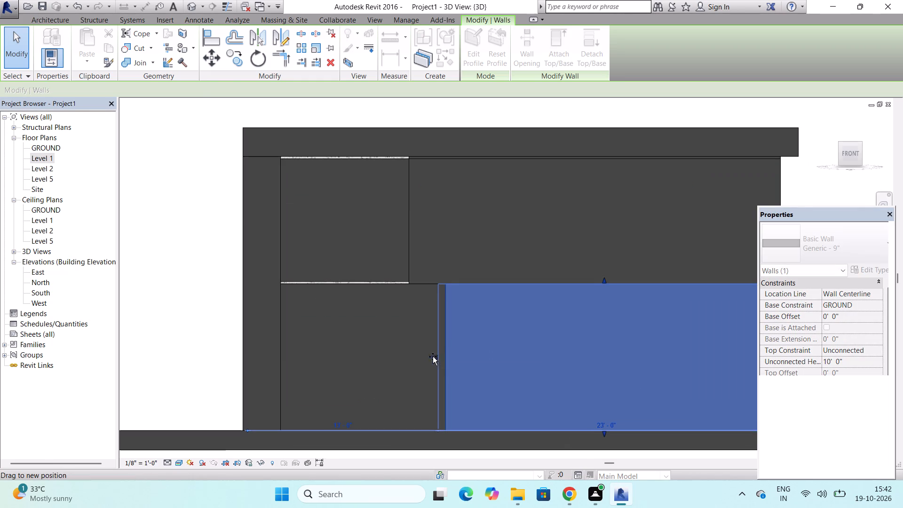
drag(433, 357, 408, 357)
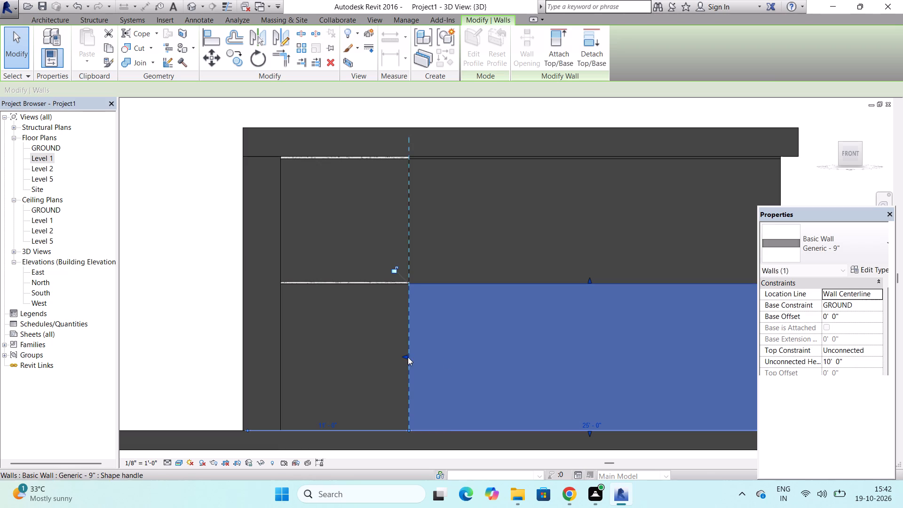
scroll(471, 359, down, 2)
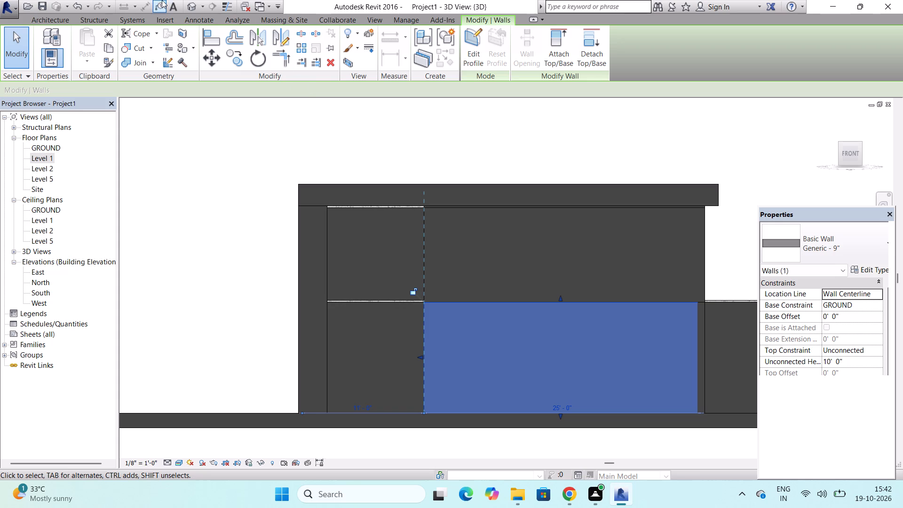
Start a new in-place model in the Walls category, keeping the suggested name.
click(55, 24)
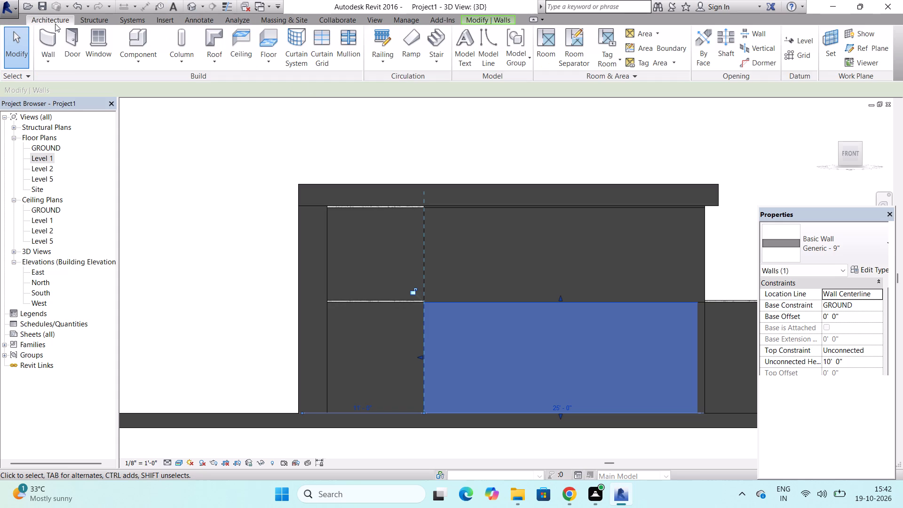
click(121, 49)
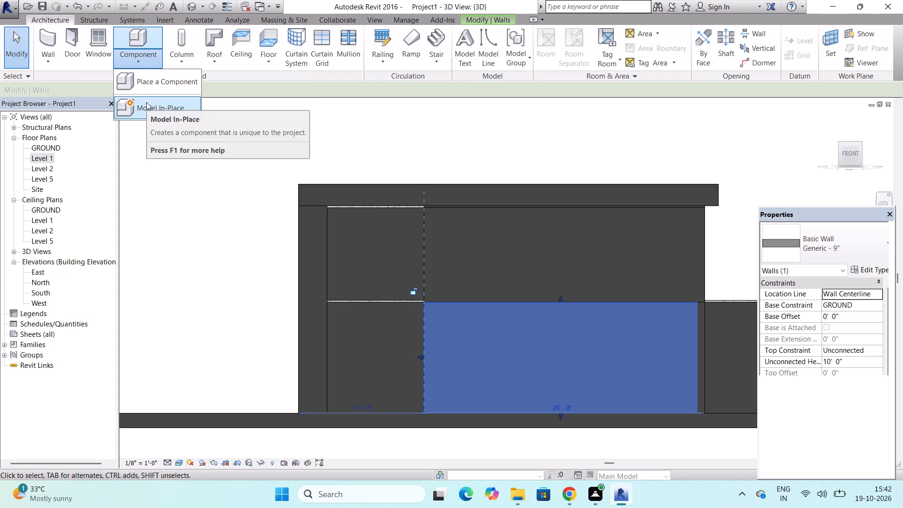
click(146, 102)
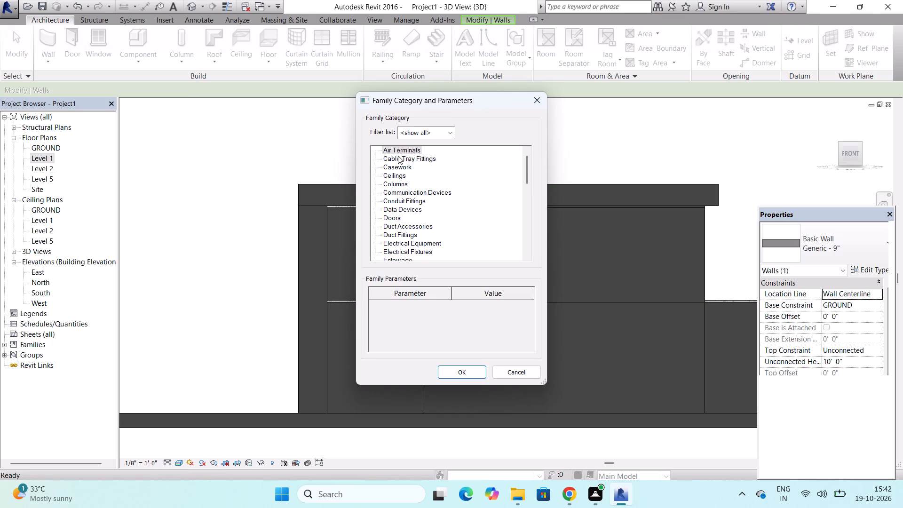
scroll(397, 180, down, 20)
scroll(397, 180, down, 15)
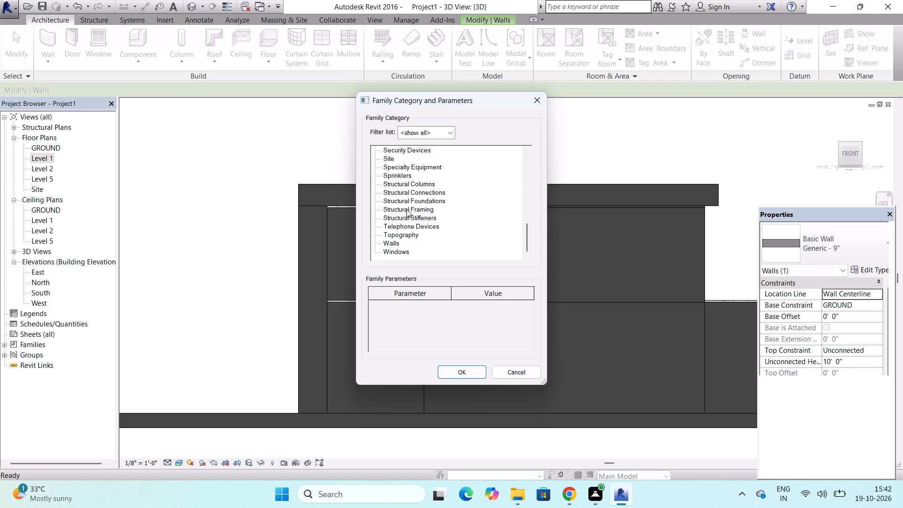
scroll(406, 209, down, 7)
click(396, 244)
click(475, 374)
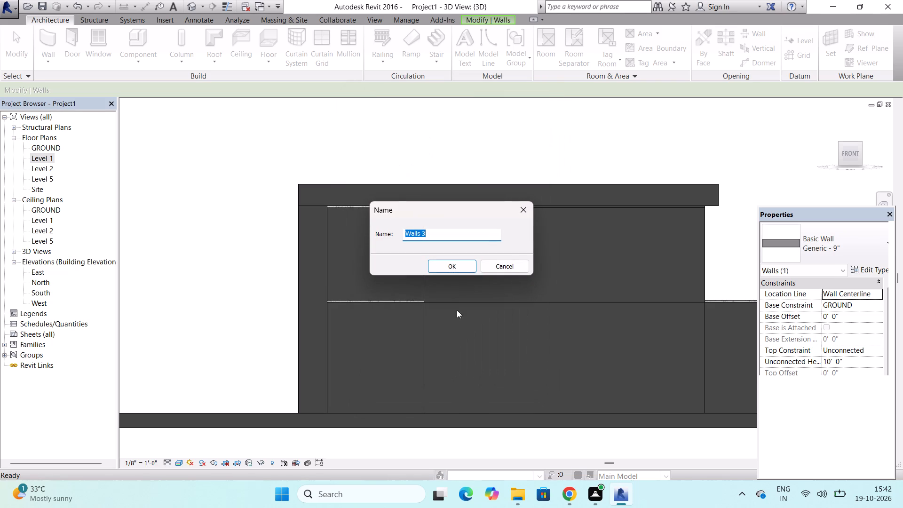
click(456, 266)
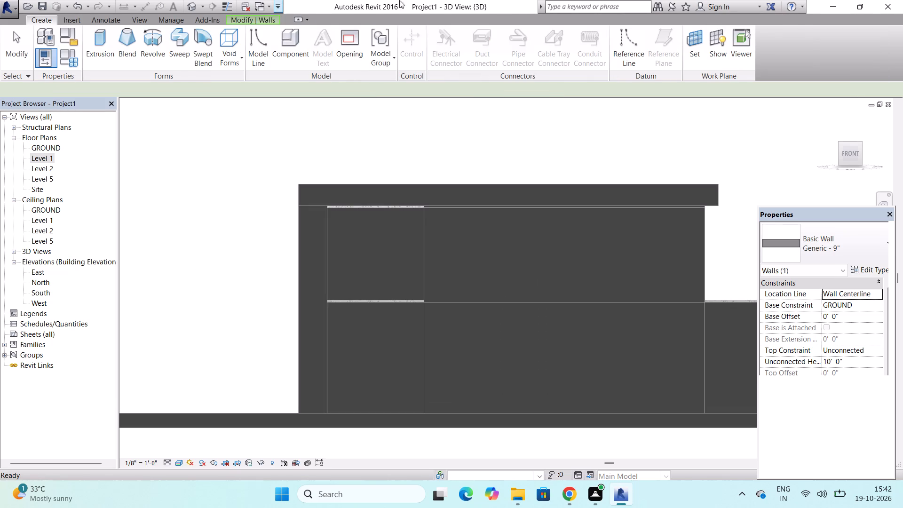
Set the GROUND front wall's west end face as the work plane and try to sketch a rectangular extrusion on it.
click(696, 51)
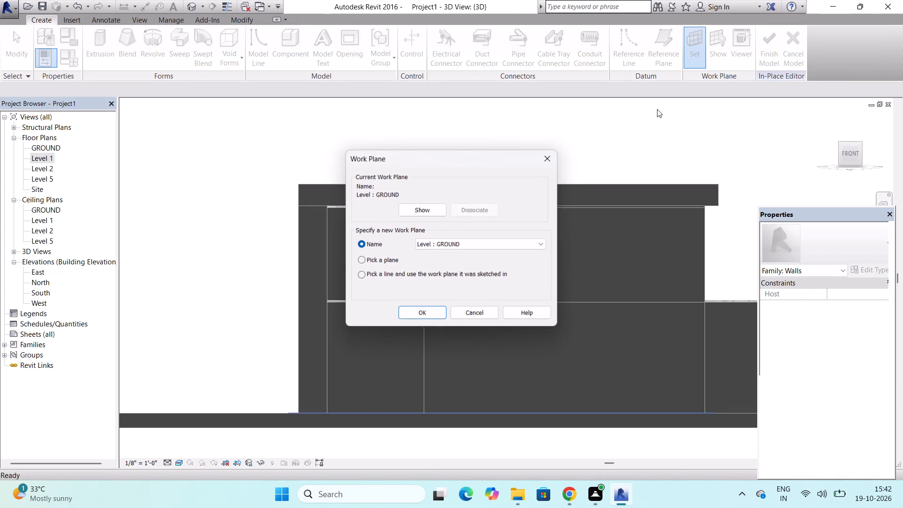
click(362, 258)
click(436, 312)
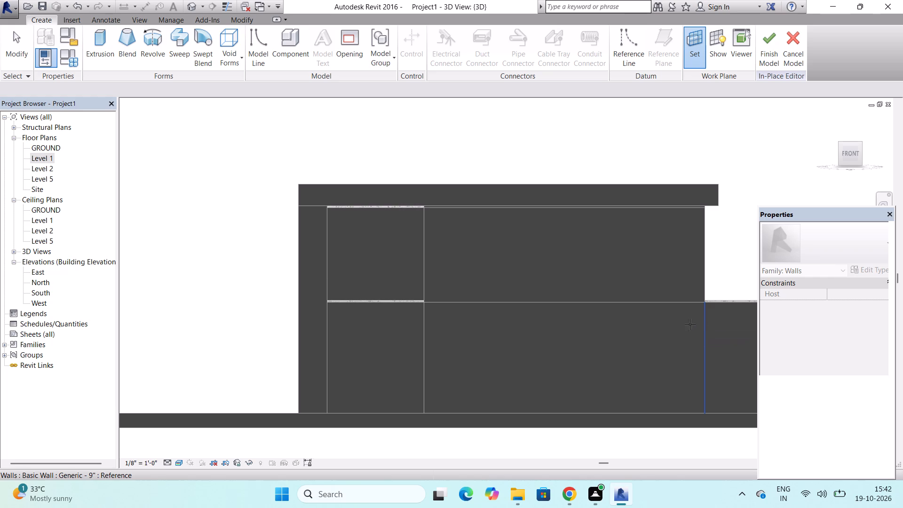
click(428, 328)
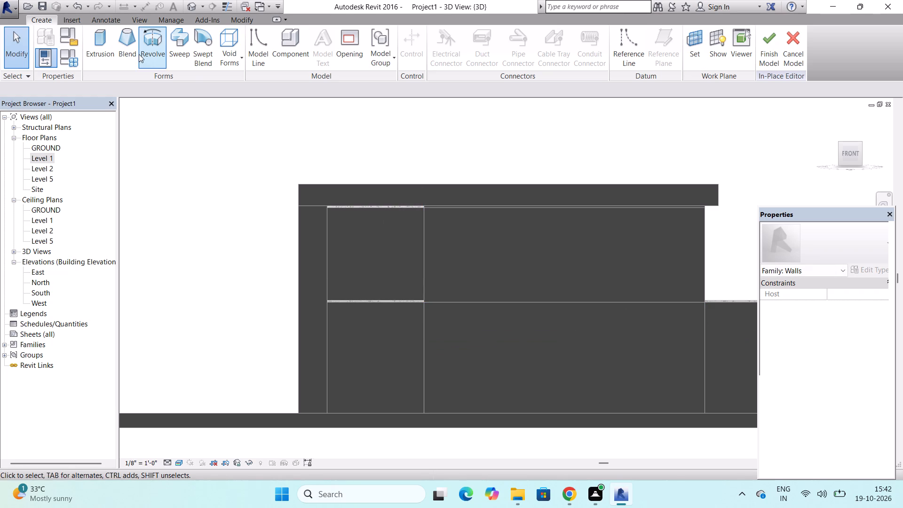
click(101, 38)
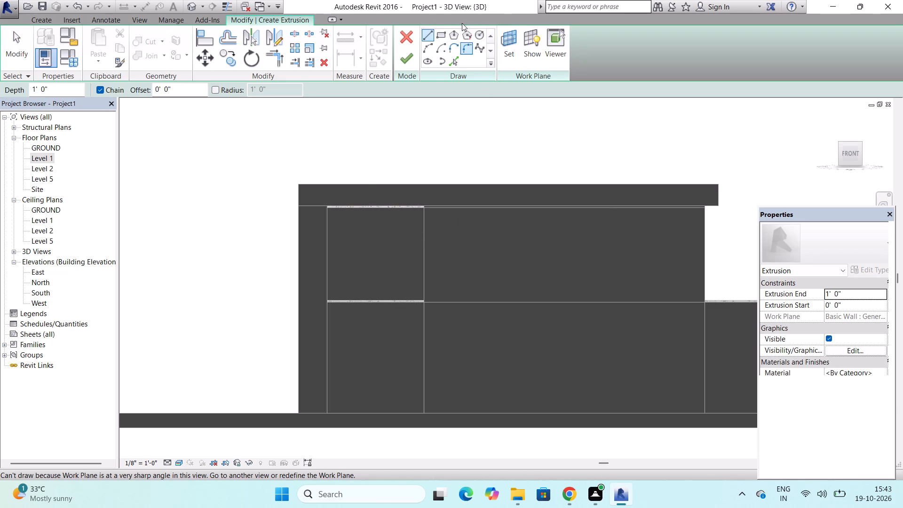
click(437, 39)
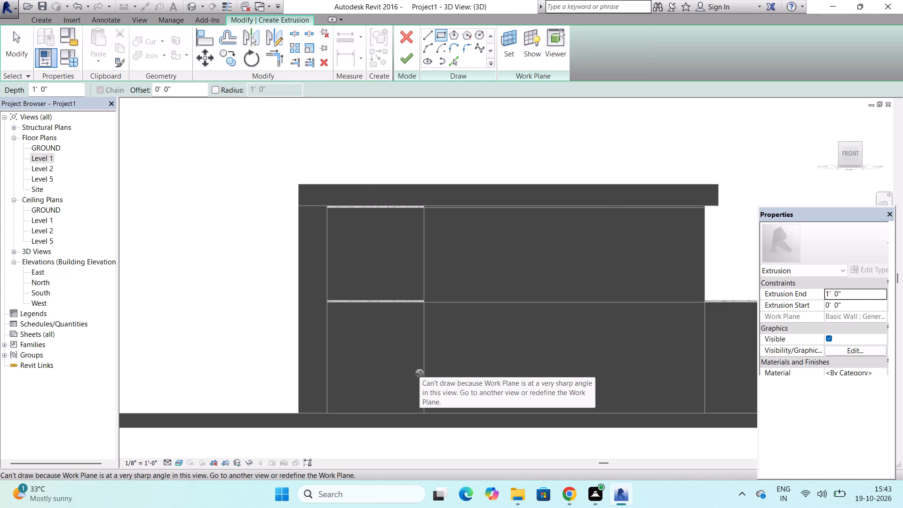
key(Escape)
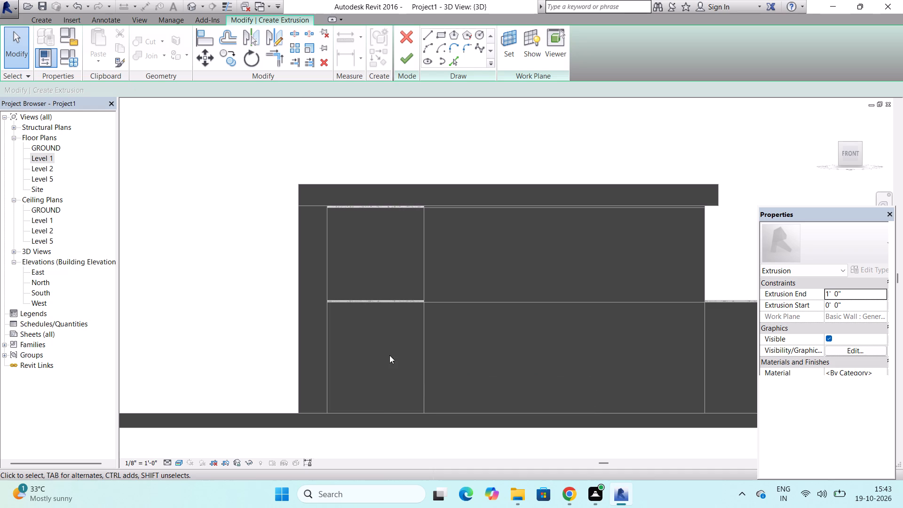
Pick the front wall's face as work plane and sketch a two-storey extrusion rectangle reaching the corner extrusion, about 34' 1" wide and 18' 6" high.
click(507, 43)
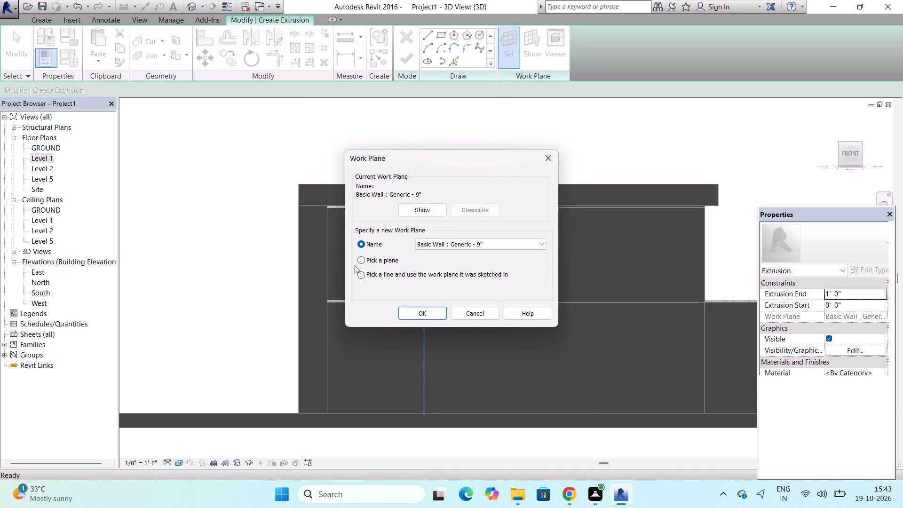
click(361, 261)
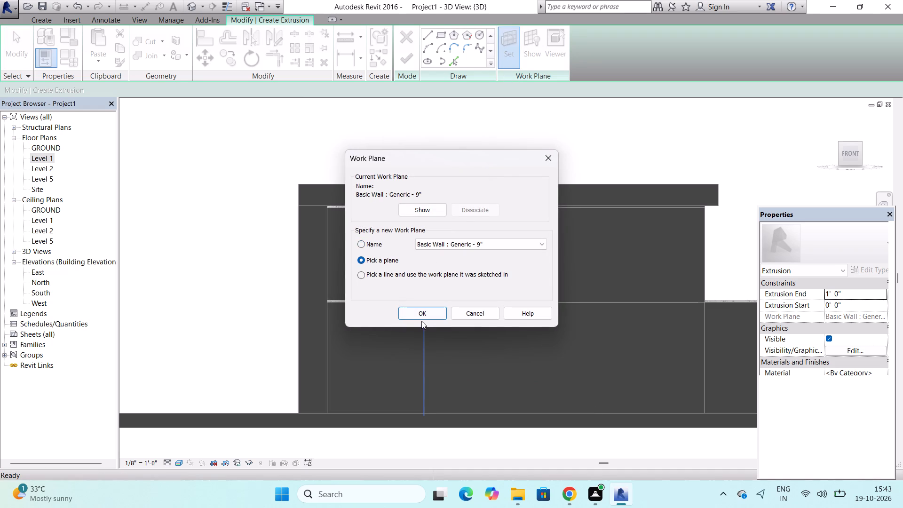
click(421, 316)
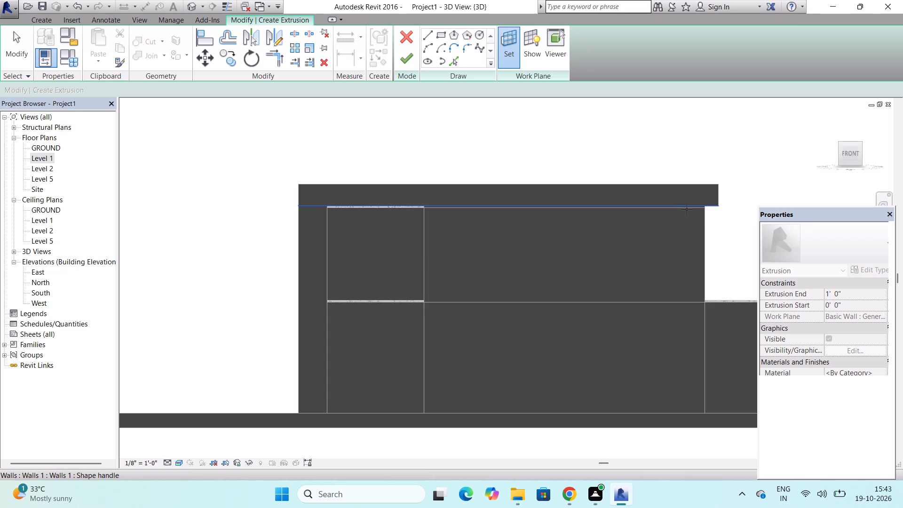
click(628, 300)
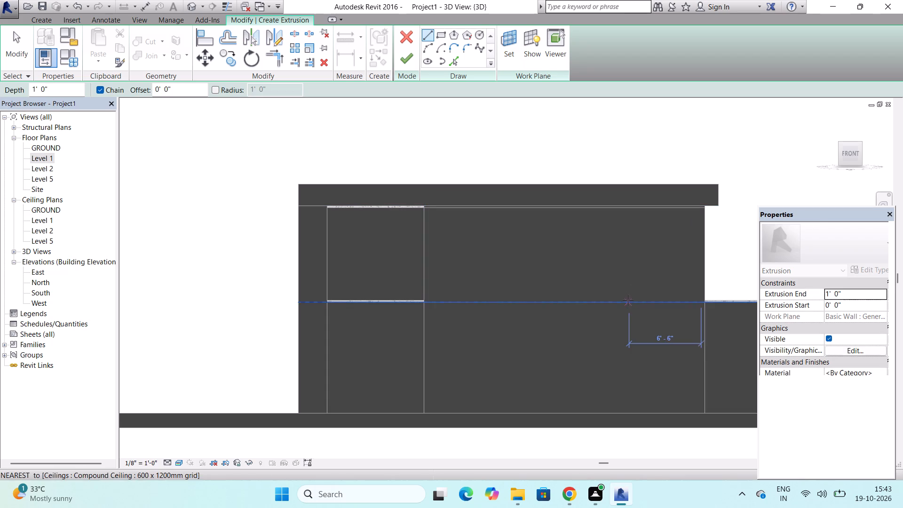
click(442, 38)
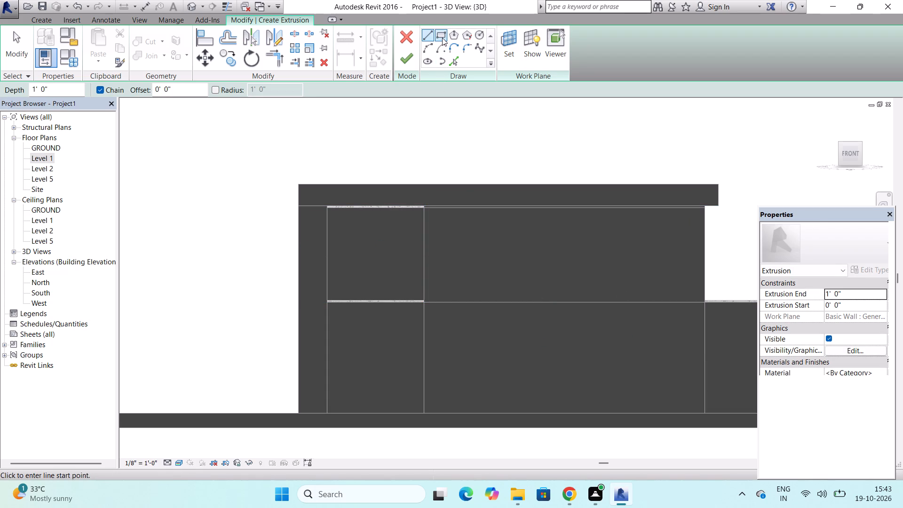
click(425, 208)
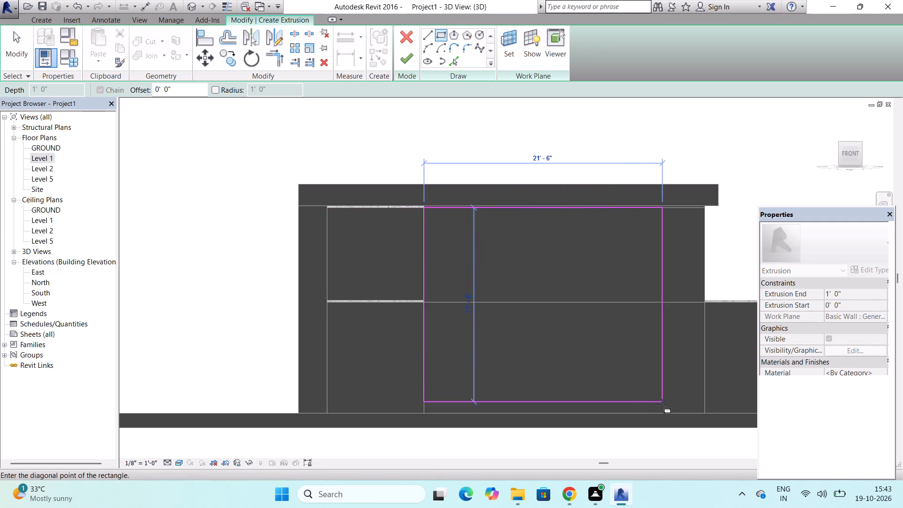
click(705, 410)
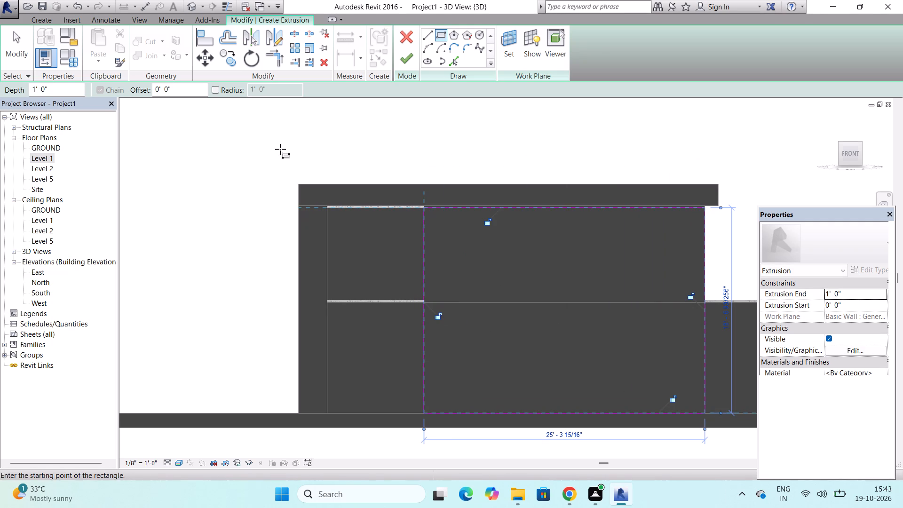
key(Escape)
key(Escape)
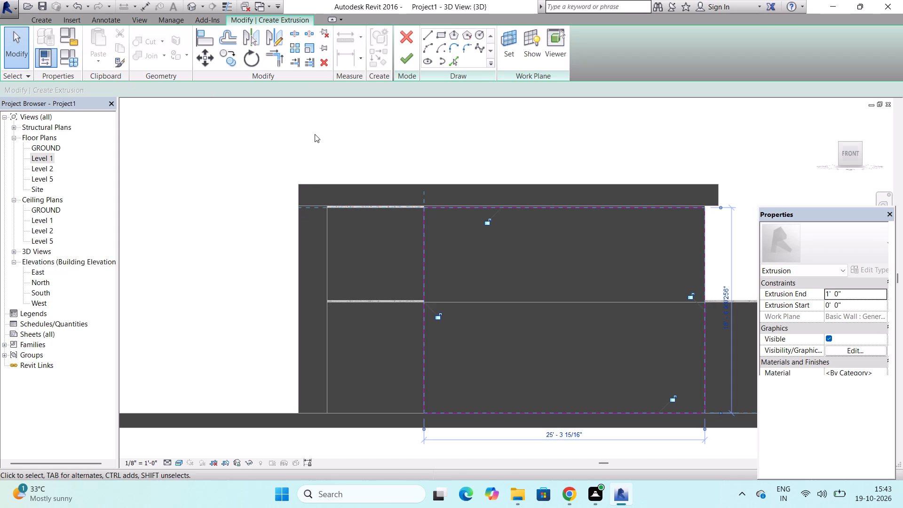
drag(424, 298, 328, 302)
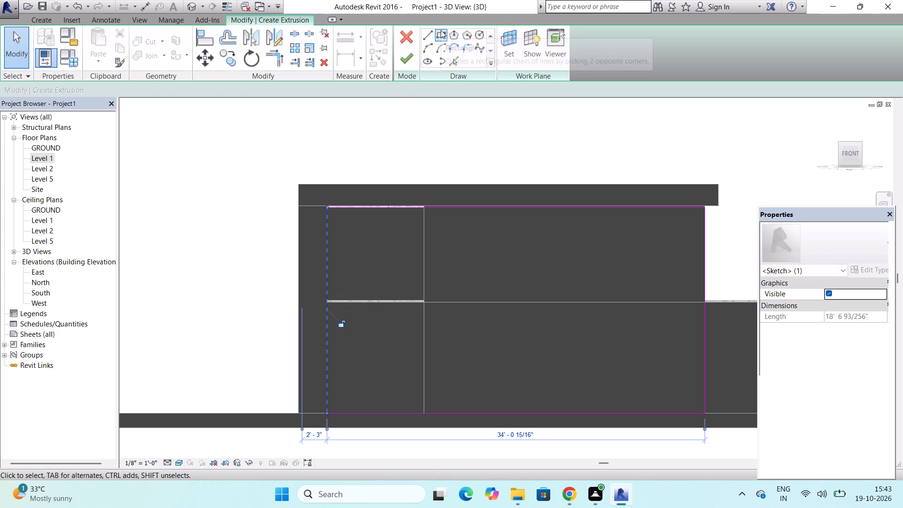
Sketch a tall inner opening about 5' 0" wide beside the corner extrusion, then finish the 1' 0" deep extrusion and the in-place wall model.
click(441, 30)
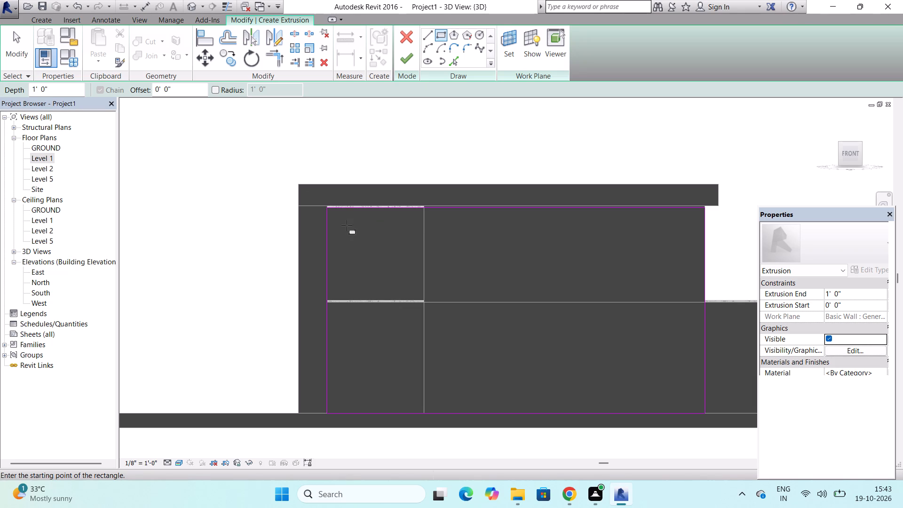
click(342, 219)
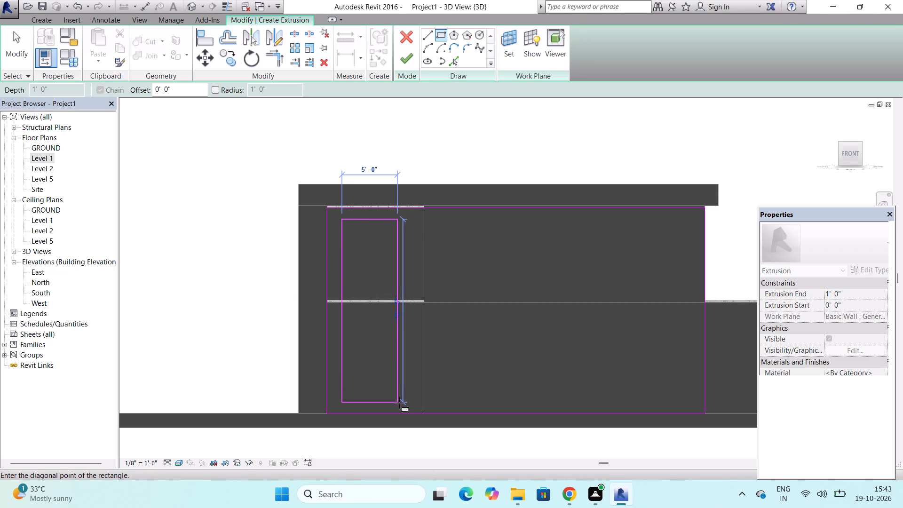
click(399, 403)
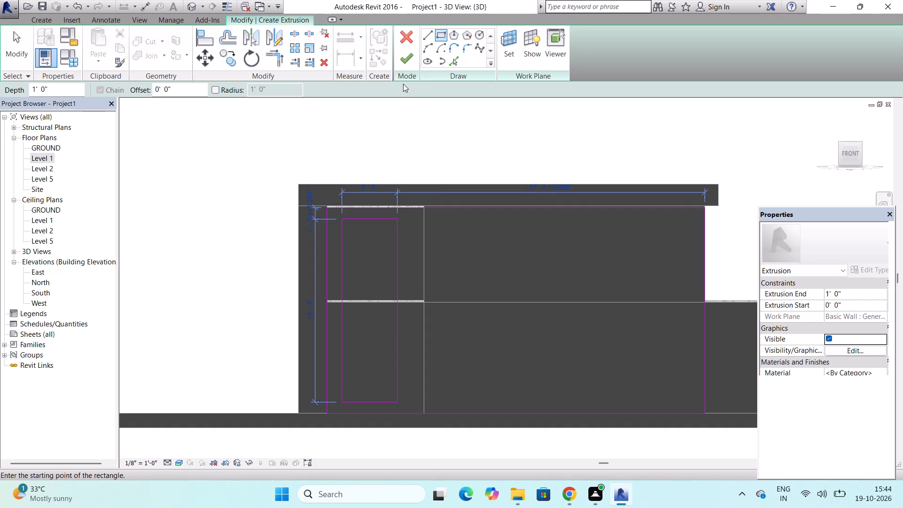
click(407, 53)
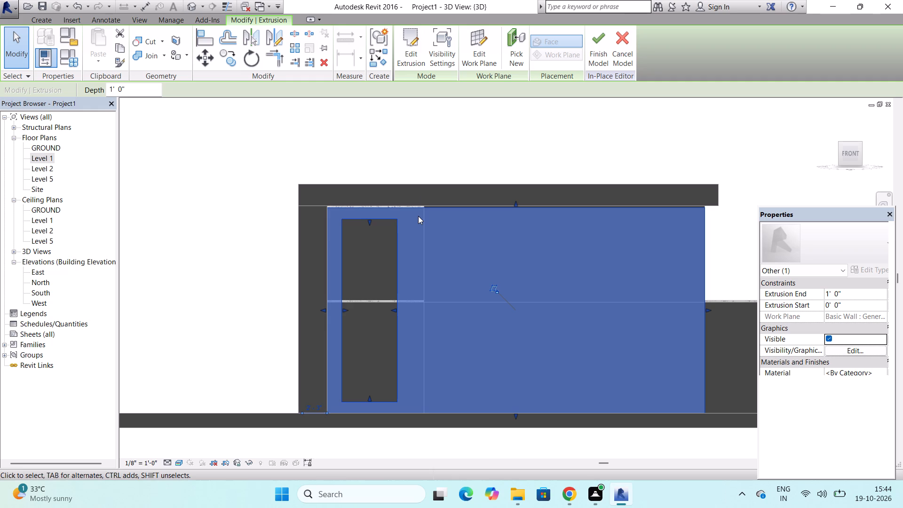
click(596, 50)
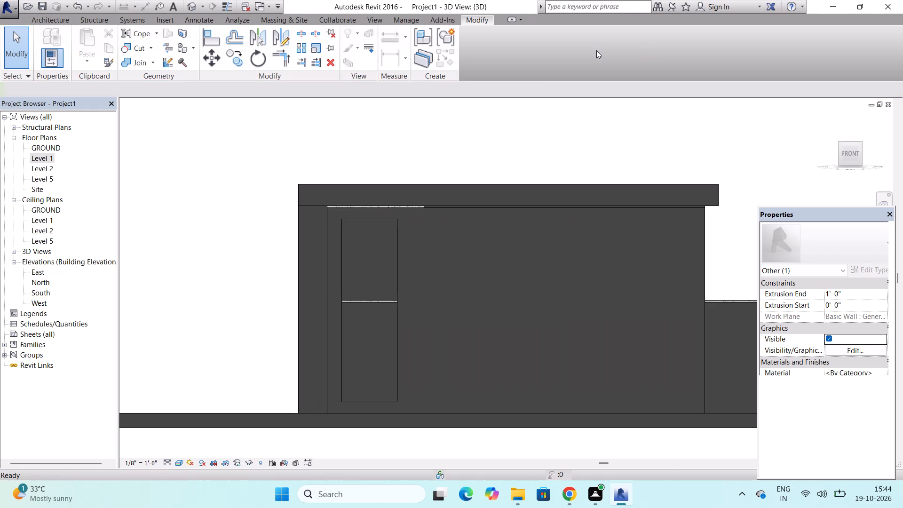
Edit the GROUND ceiling's boundary in the Level 1 plan, moving its west edge inward to 8' 6" from the west wall.
scroll(430, 265, down, 4)
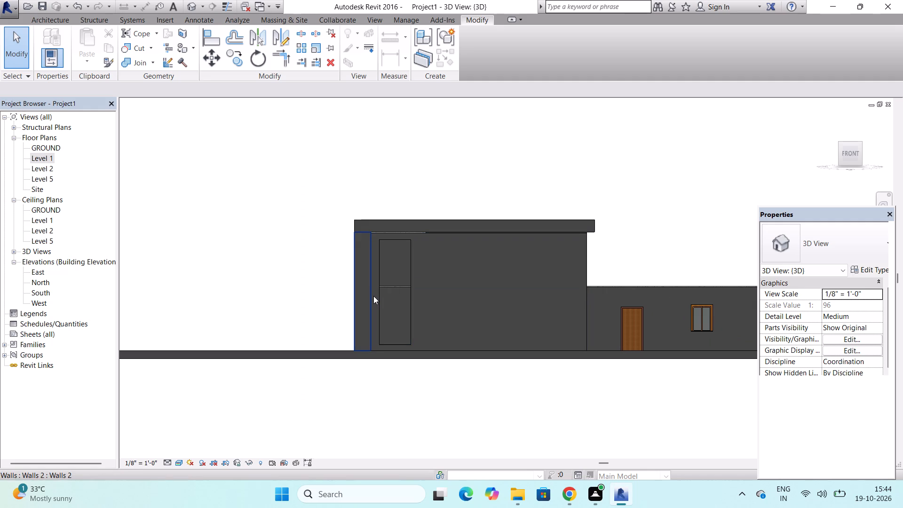
scroll(373, 296, up, 6)
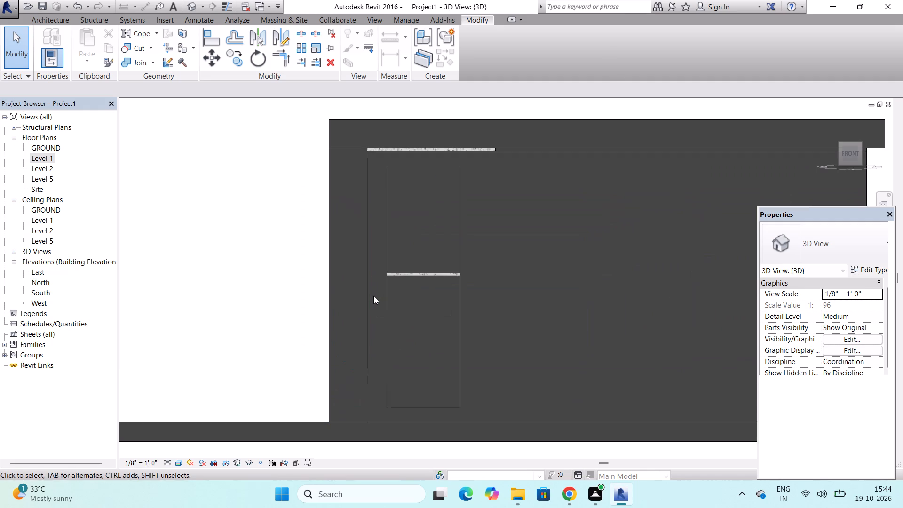
click(404, 275)
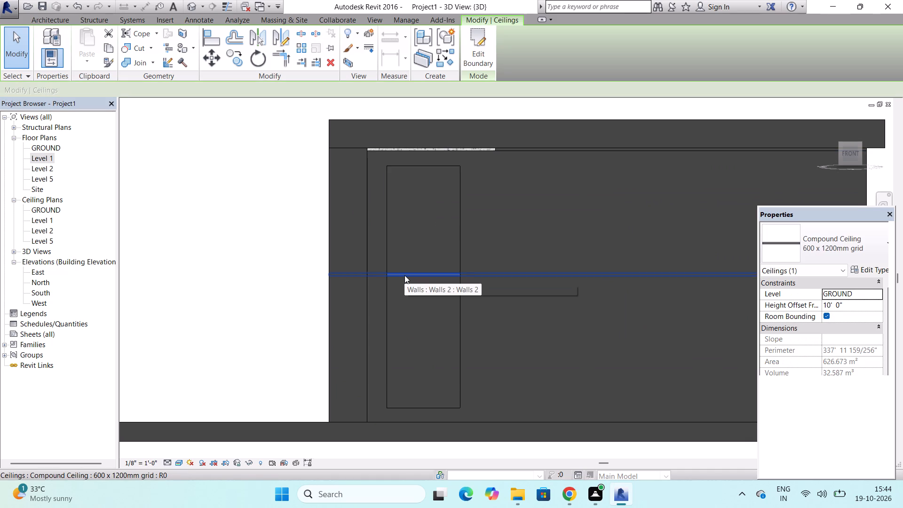
double_click(404, 275)
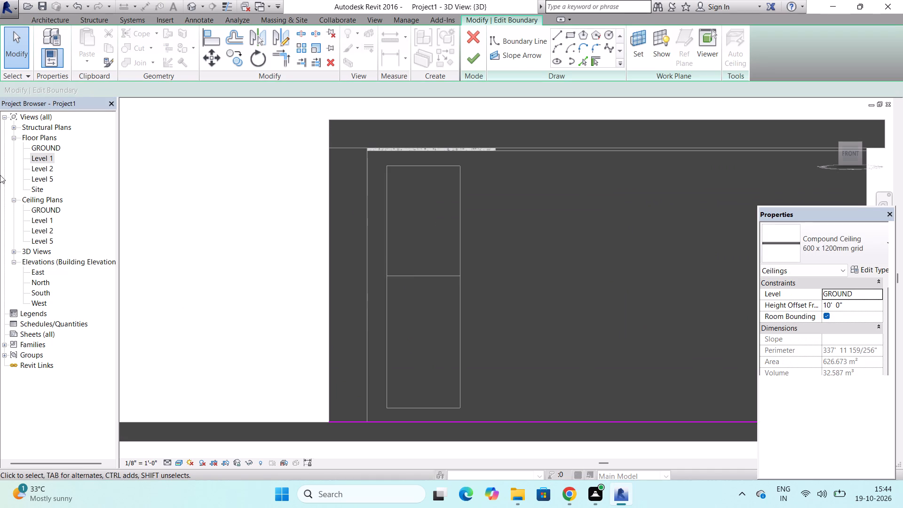
double_click(44, 158)
scroll(257, 293, down, 5)
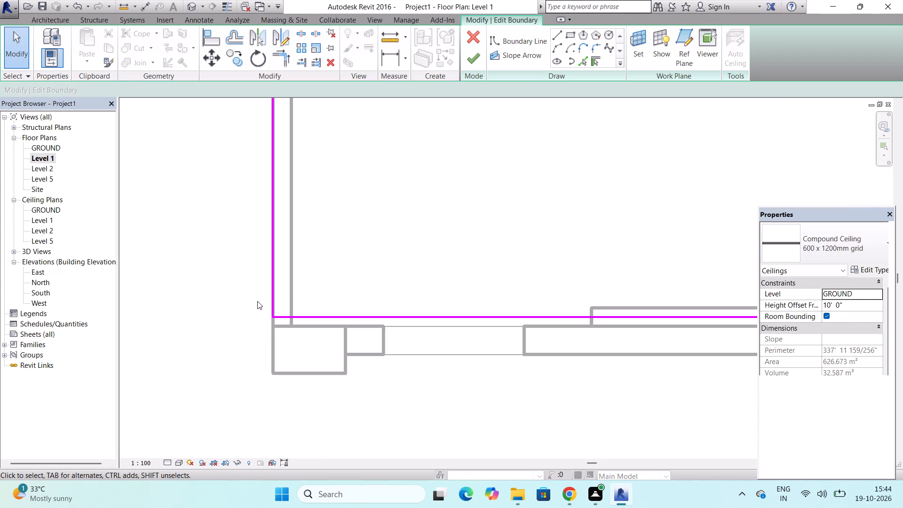
scroll(257, 301, down, 5)
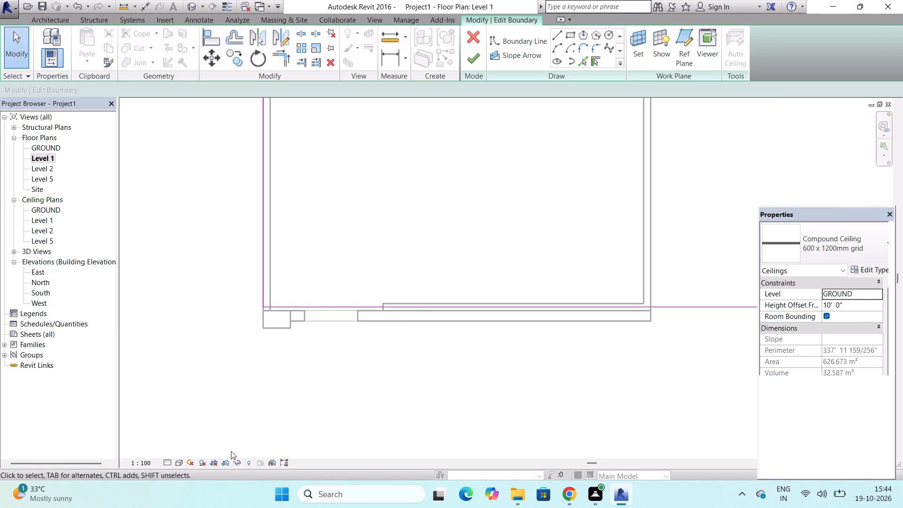
key(Escape)
key(Escape)
key(Escape)
click(262, 294)
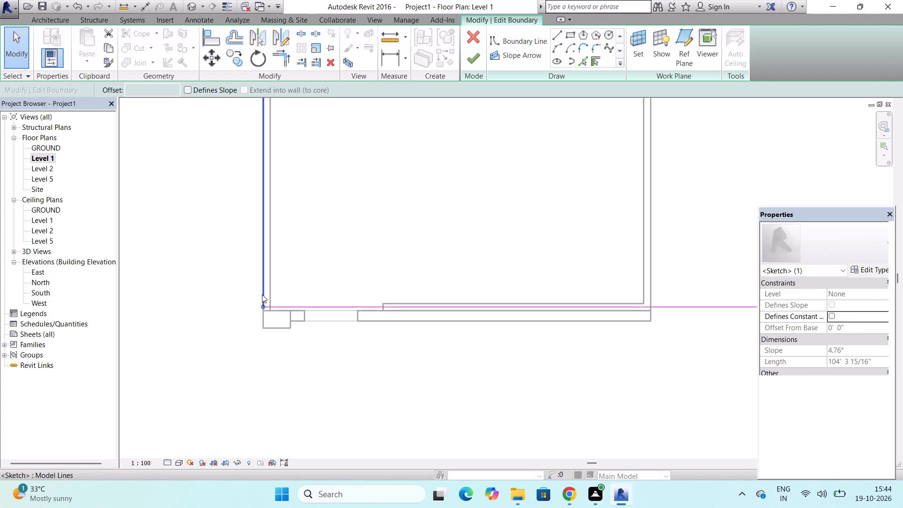
scroll(262, 297, down, 4)
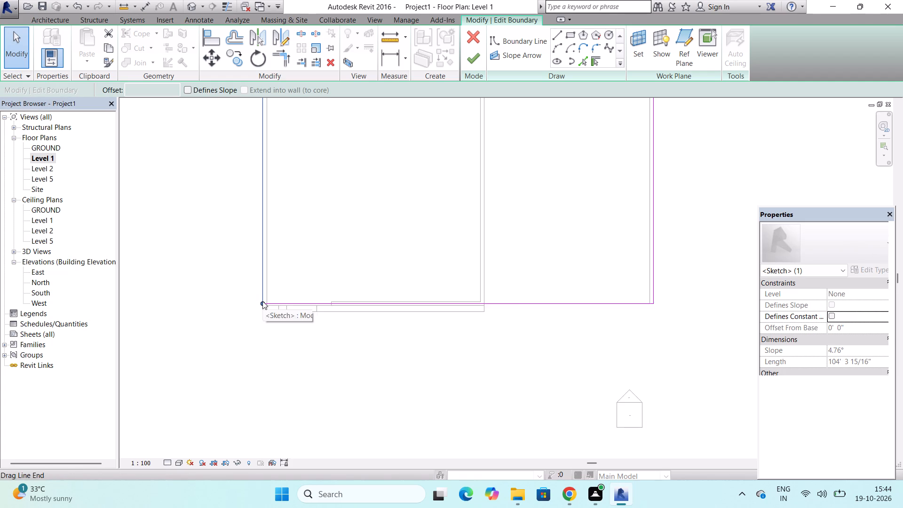
scroll(262, 301, up, 6)
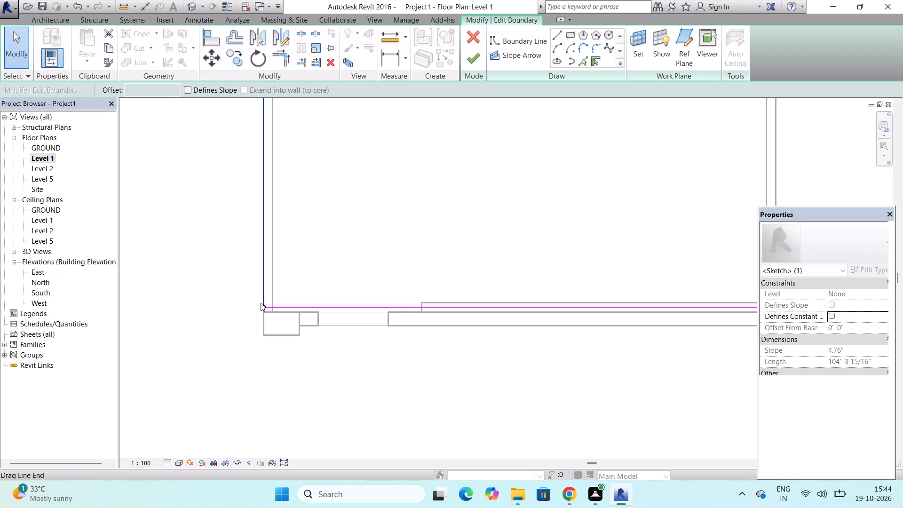
drag(262, 294, 345, 294)
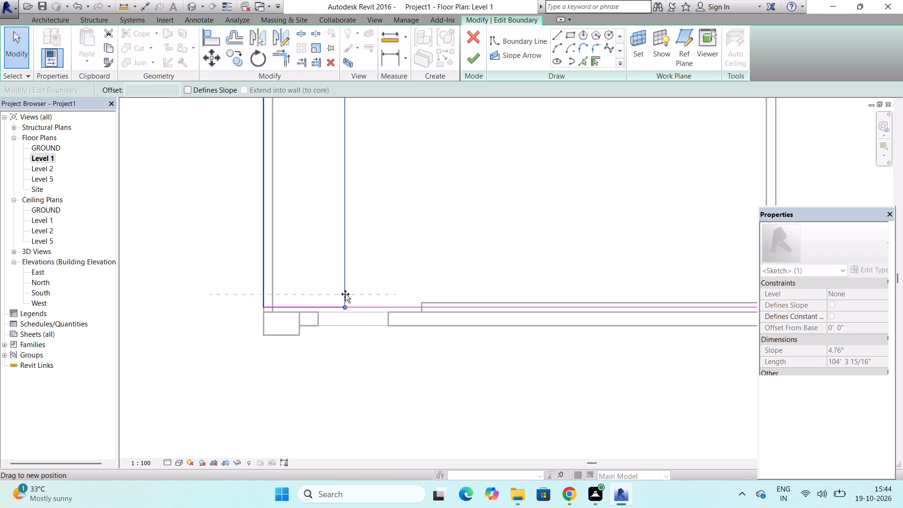
drag(345, 294, 413, 301)
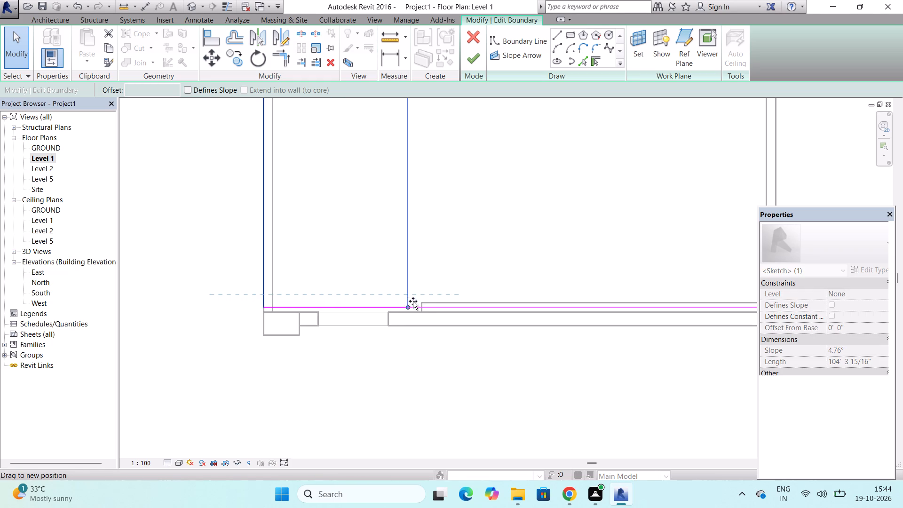
drag(413, 301, 399, 310)
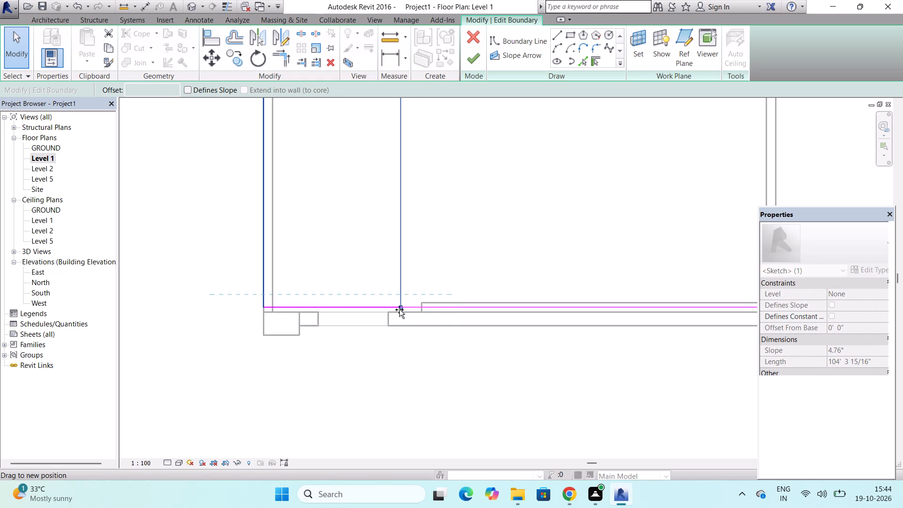
drag(399, 310, 388, 311)
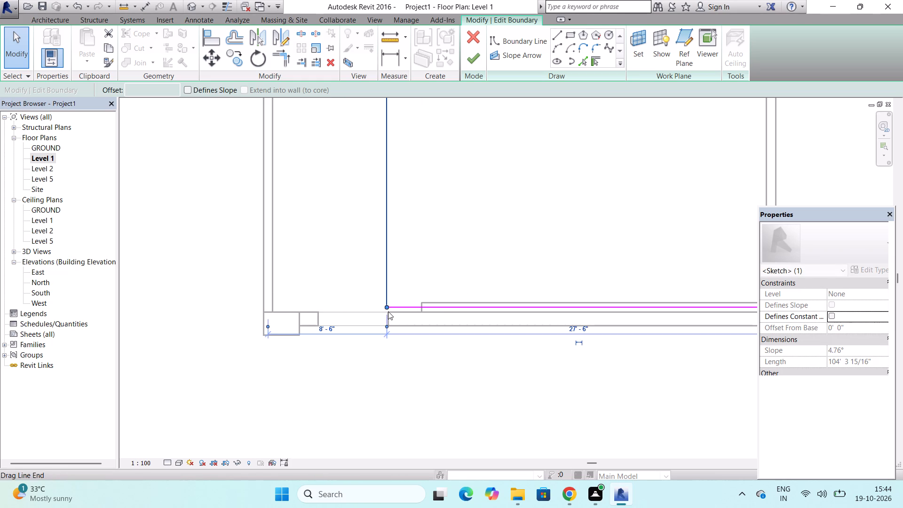
click(423, 302)
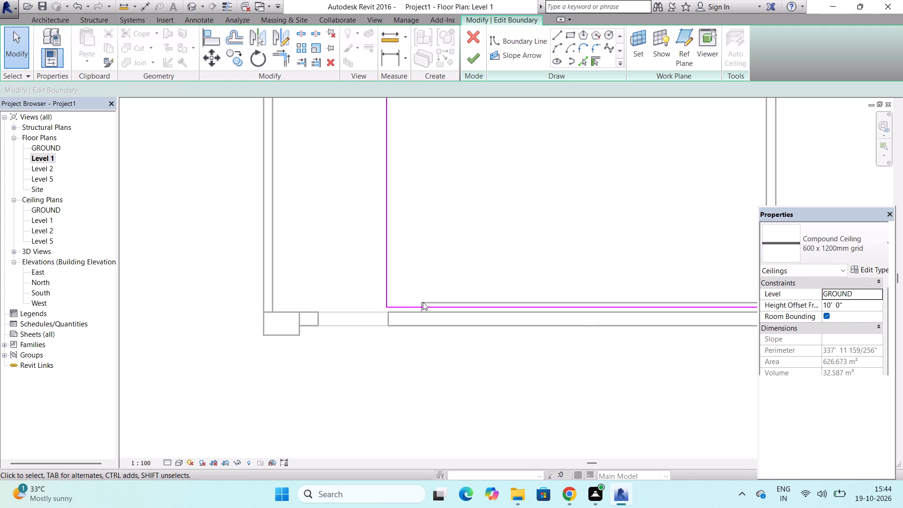
triple_click(424, 302)
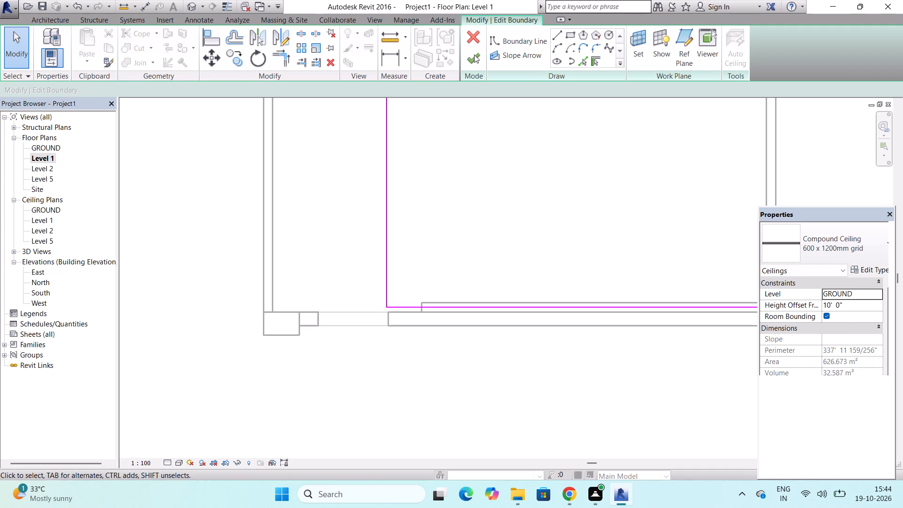
click(474, 62)
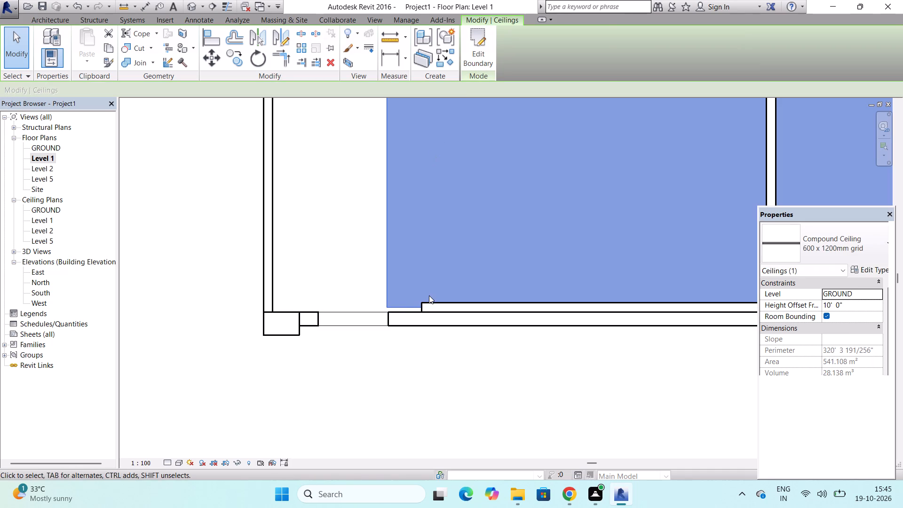
Extend the Level 1 front wall's west end to a length of 27' 6", aligned with the ceiling's moved west edge.
click(429, 304)
scroll(425, 307, up, 2)
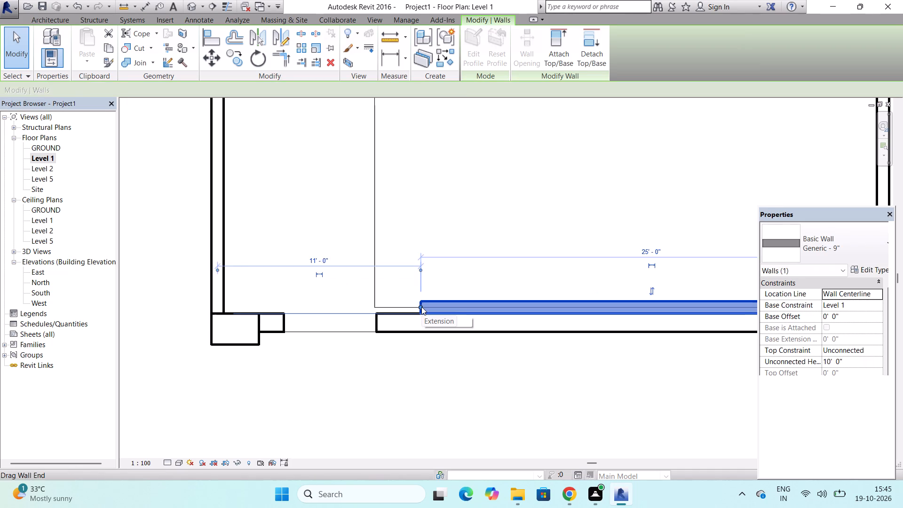
drag(421, 307, 371, 314)
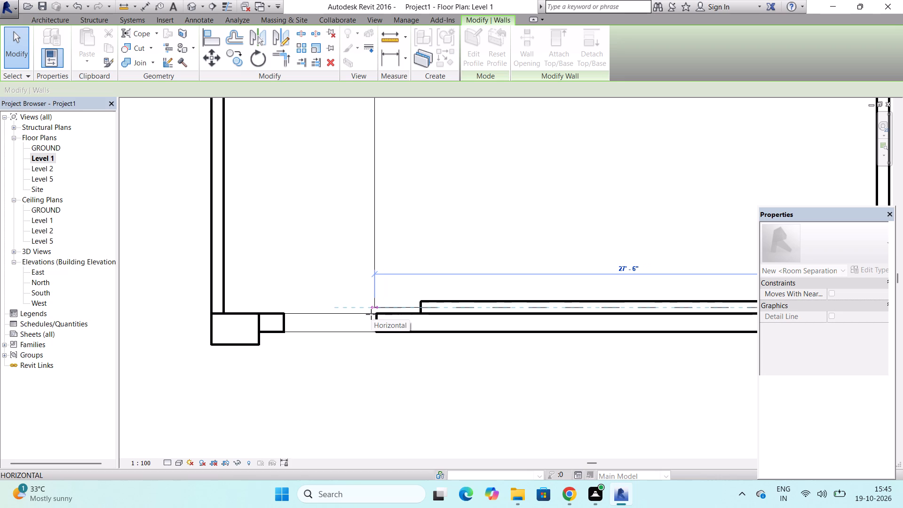
drag(371, 314, 377, 314)
click(377, 314)
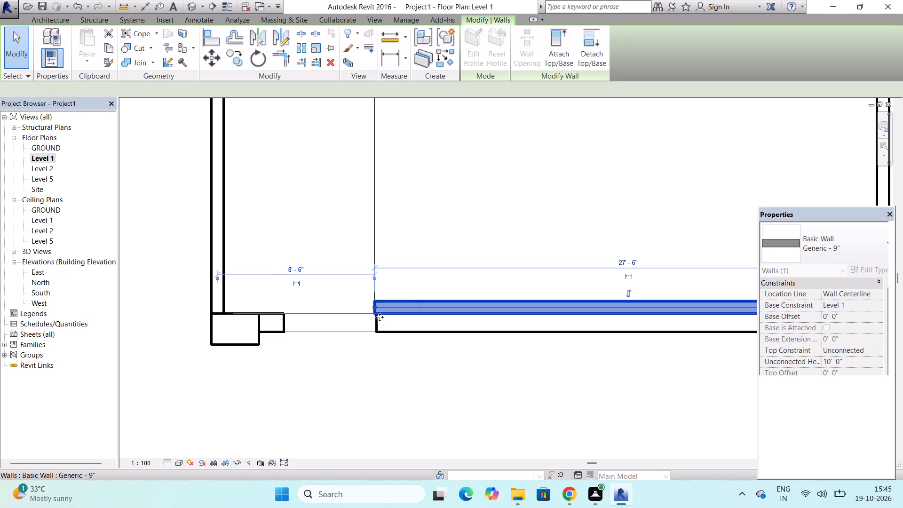
Adjust the Level 1 front wall's west end to line up with the east edge of the facade's tall opening.
scroll(379, 320, up, 9)
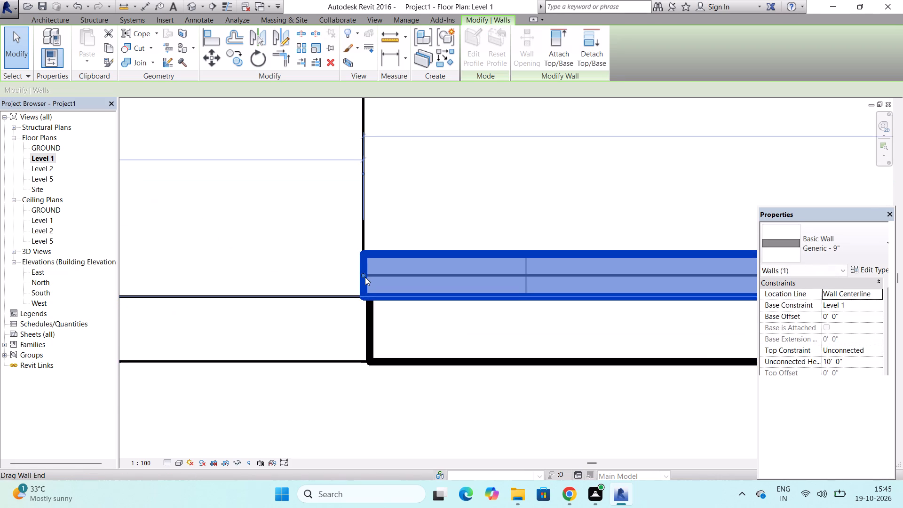
scroll(365, 277, up, 3)
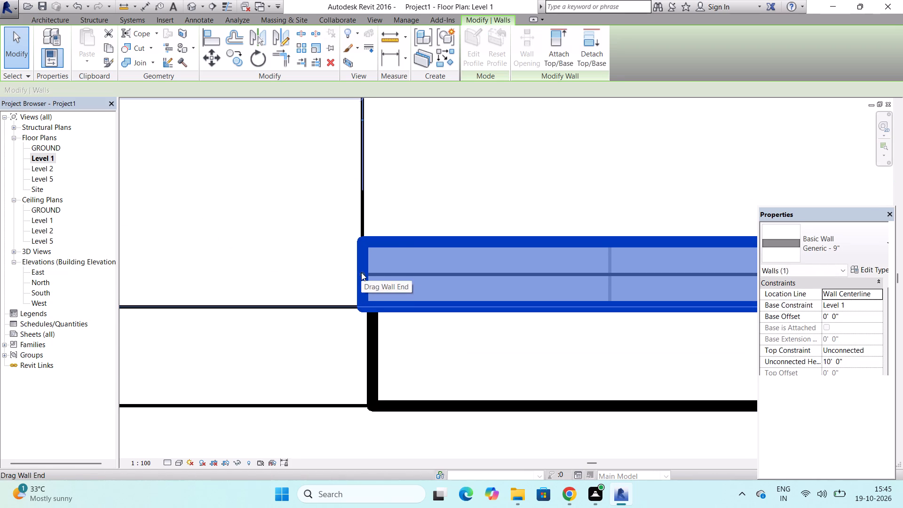
drag(361, 272, 380, 277)
click(380, 277)
scroll(378, 291, up, 7)
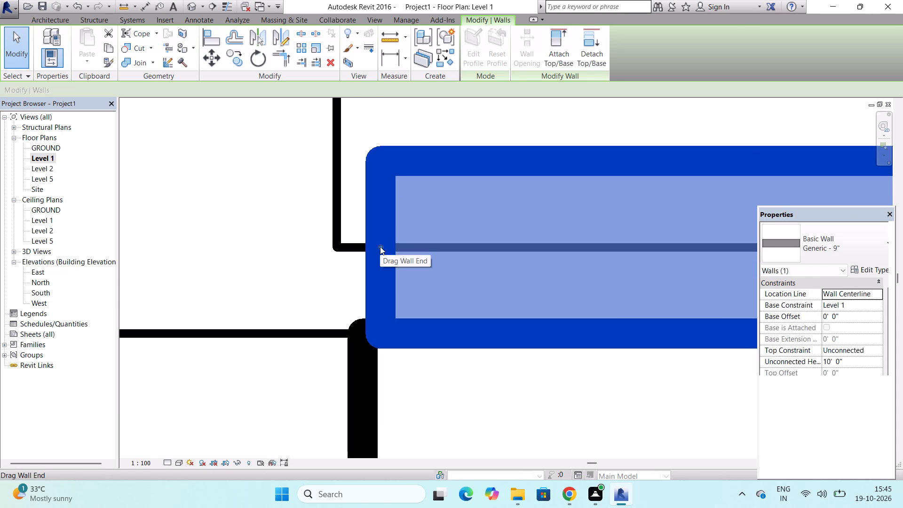
drag(380, 246, 355, 322)
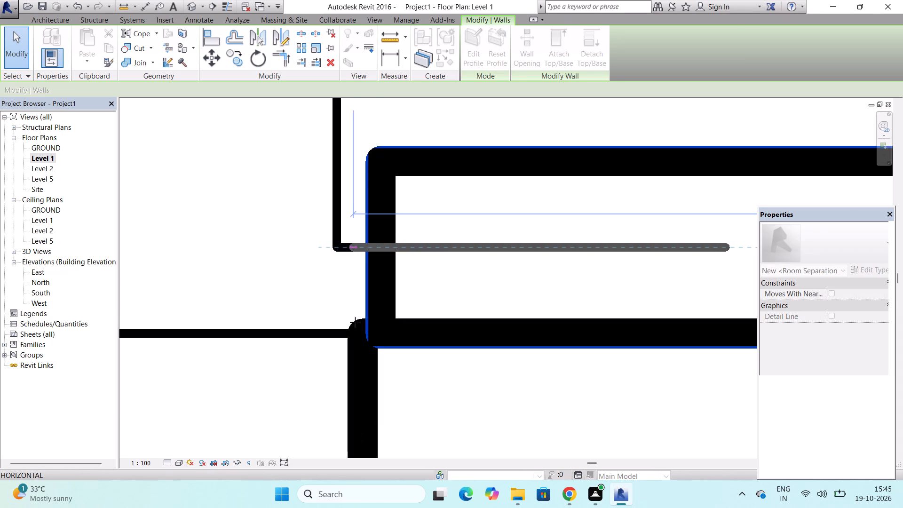
drag(355, 322, 363, 329)
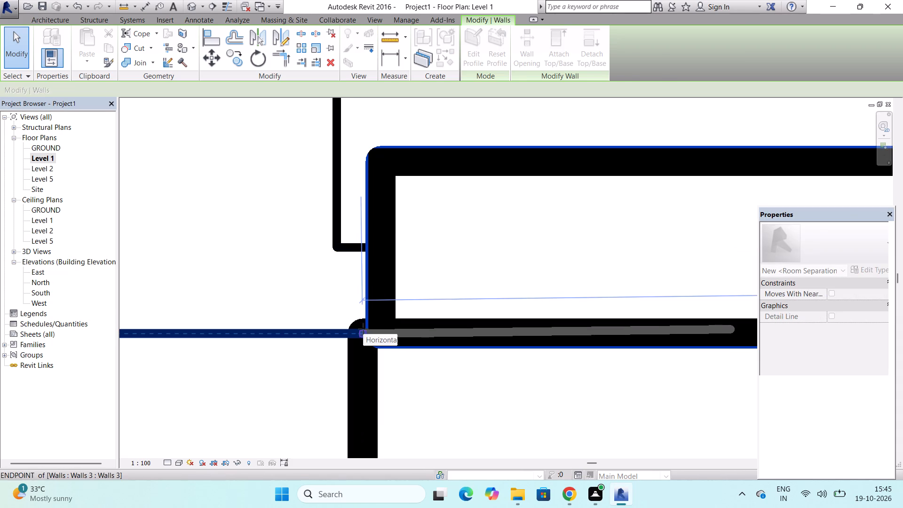
drag(363, 329, 364, 323)
click(364, 323)
scroll(364, 323, down, 14)
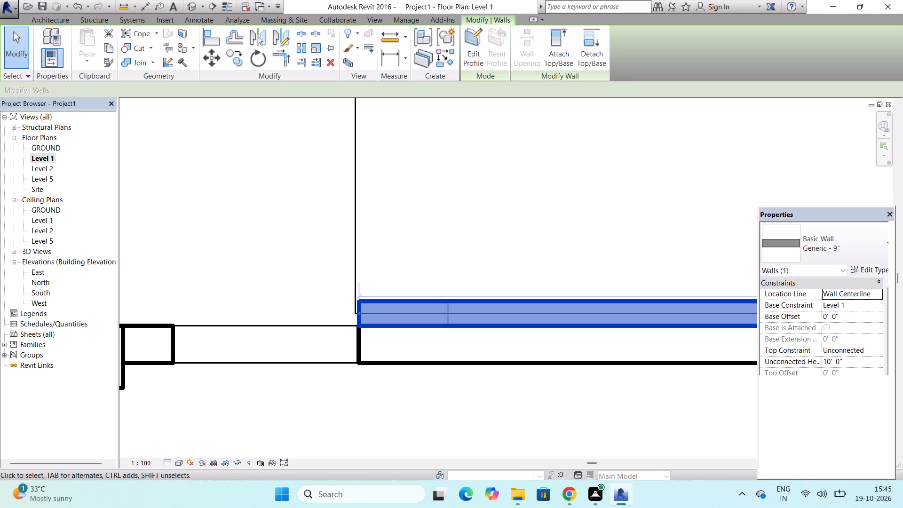
Edit the GROUND ceiling's boundary in the Level 1 plan, moving its west edge in line with the front wall's west end.
click(55, 149)
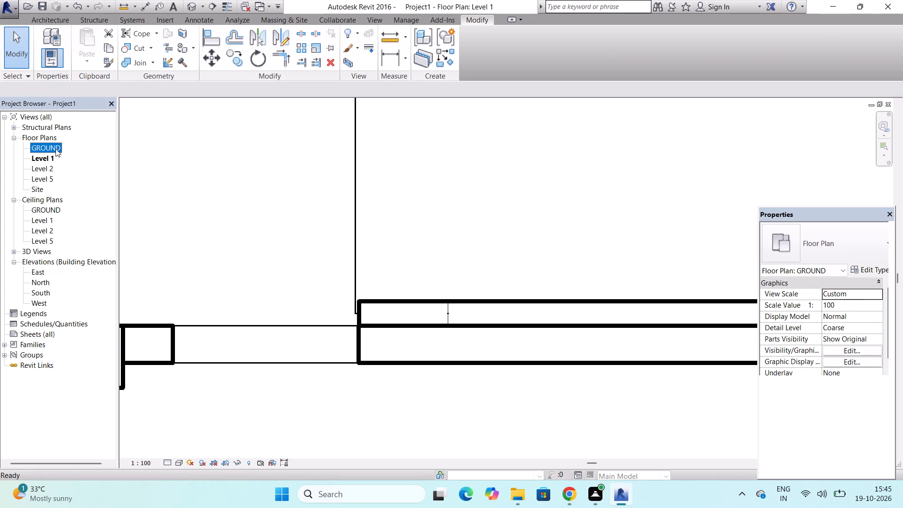
click(191, 2)
scroll(294, 286, down, 3)
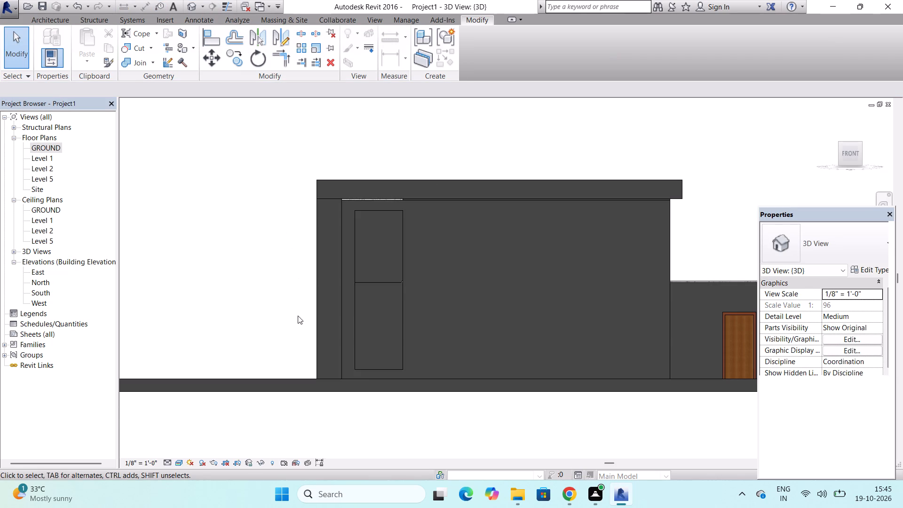
scroll(398, 276, up, 19)
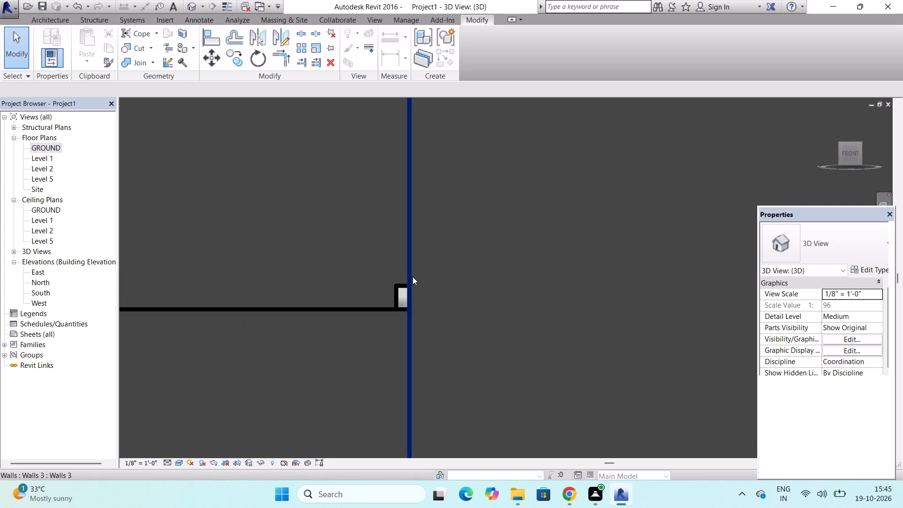
scroll(412, 277, up, 3)
click(389, 314)
scroll(389, 314, down, 3)
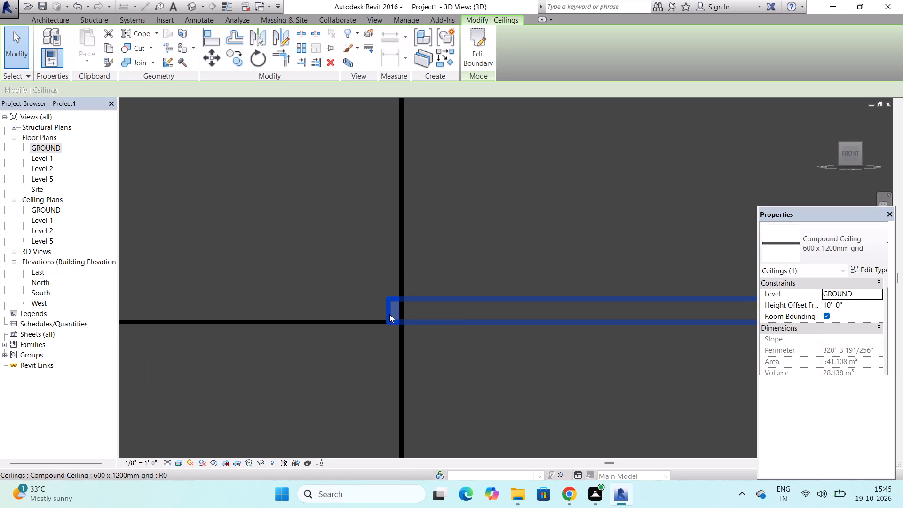
double_click(389, 314)
scroll(389, 314, down, 12)
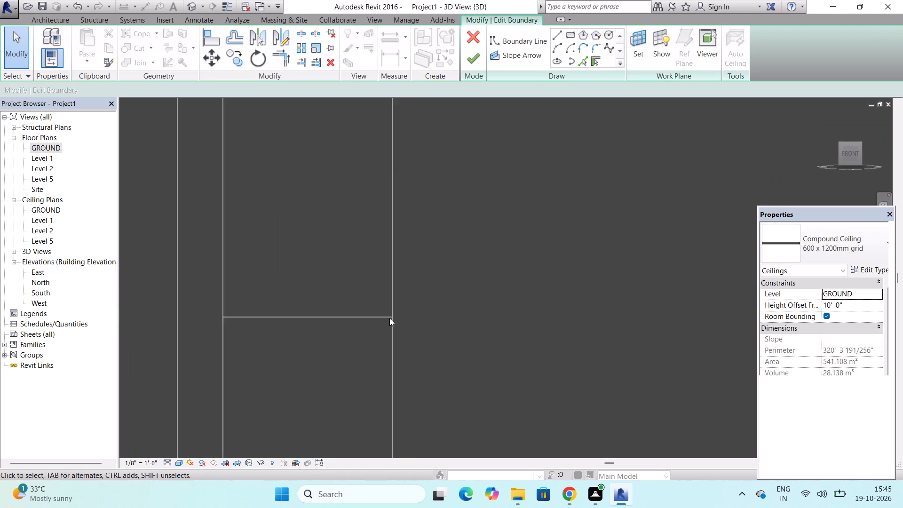
scroll(389, 318, down, 2)
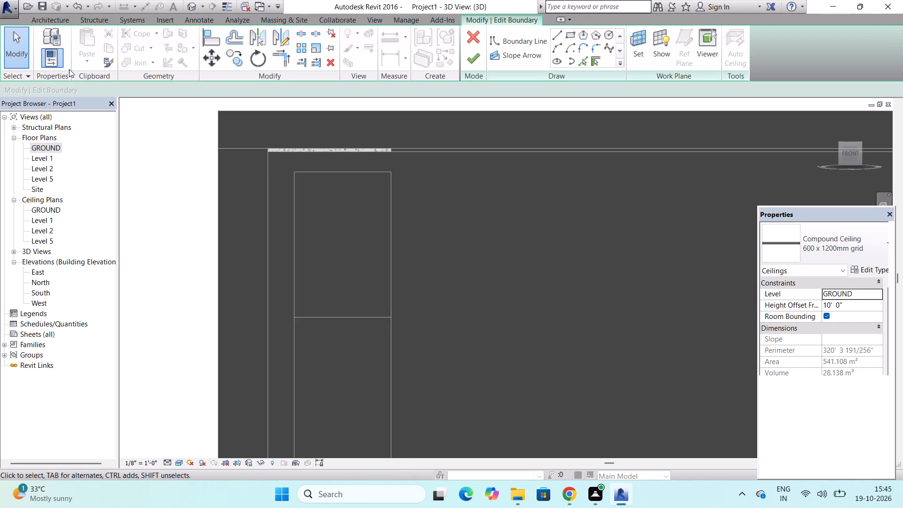
double_click(51, 157)
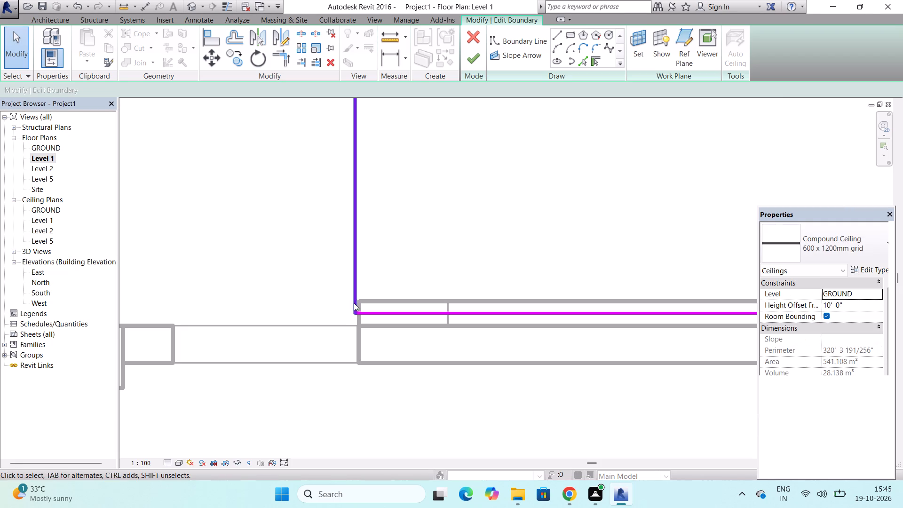
scroll(354, 304, up, 7)
drag(356, 296, 364, 296)
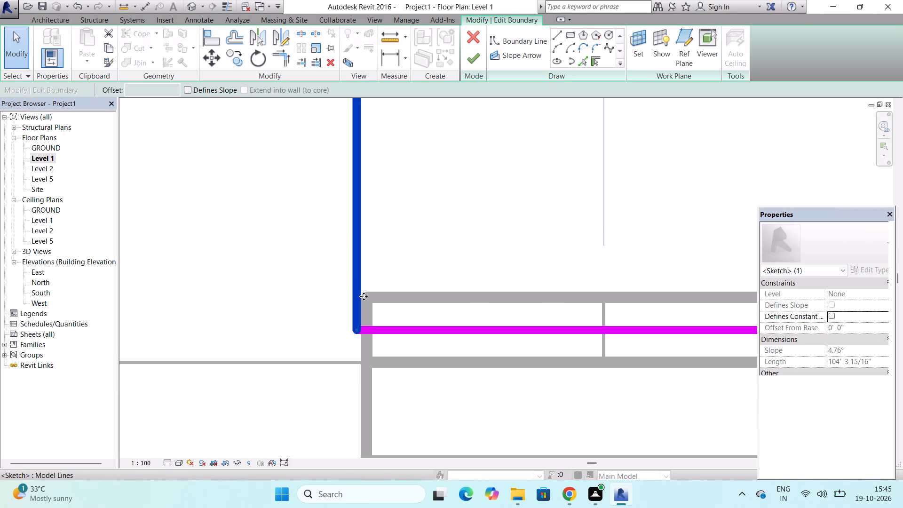
drag(364, 296, 369, 298)
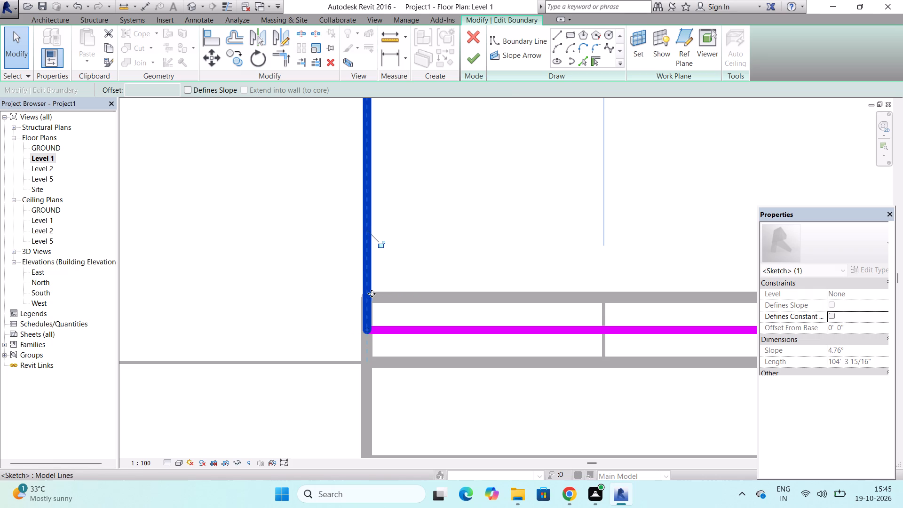
click(476, 60)
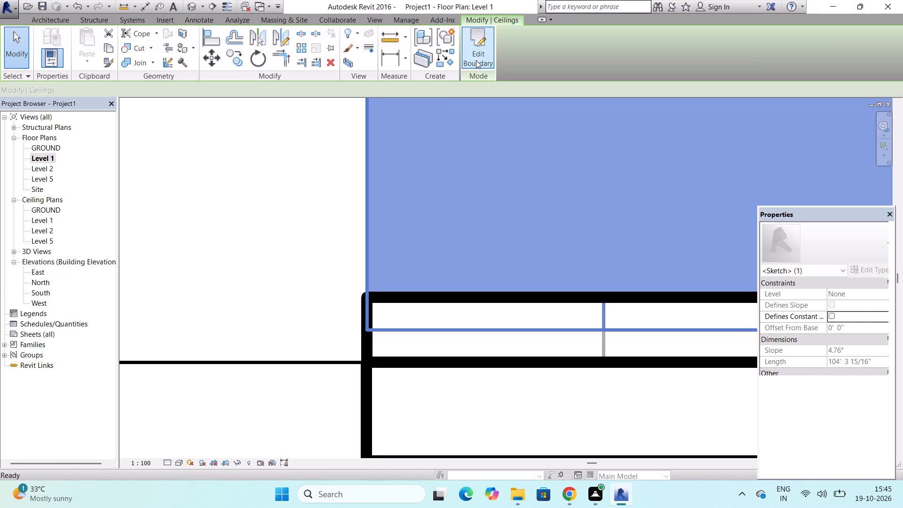
In the 3D view, stretch the underside of the in-place roof band down to the top edge of the front facade extrusion.
scroll(339, 345, down, 10)
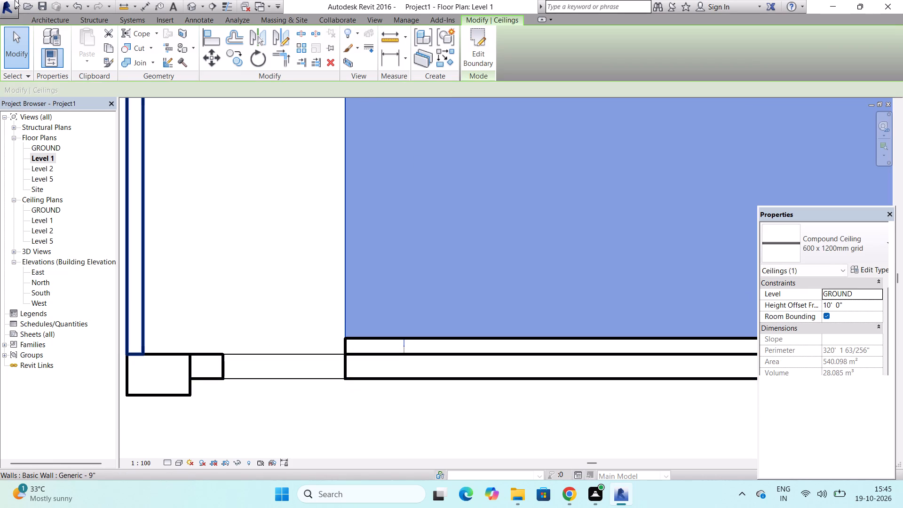
click(195, 12)
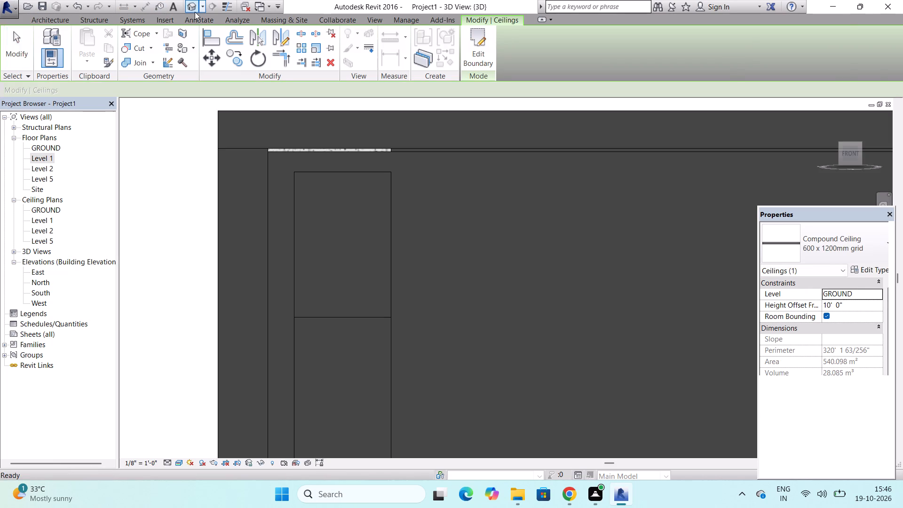
scroll(318, 202, down, 6)
scroll(318, 201, up, 5)
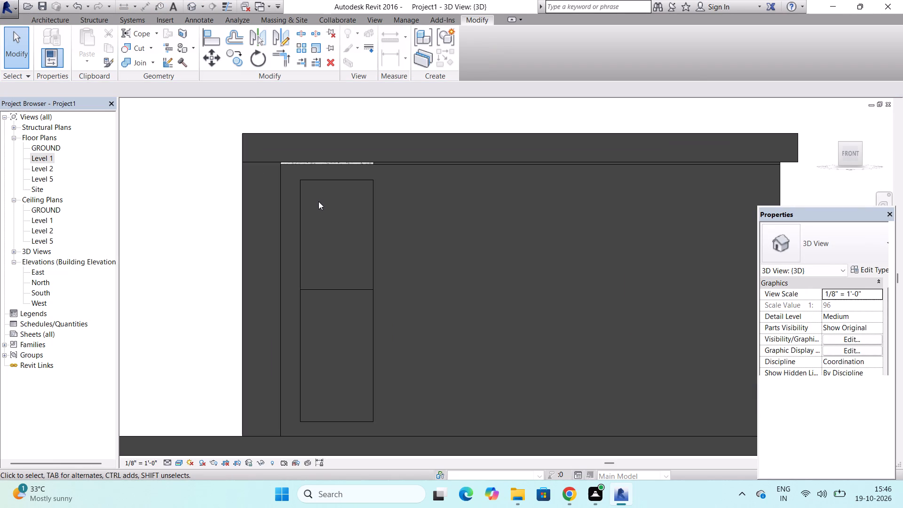
scroll(318, 201, down, 4)
scroll(331, 177, up, 5)
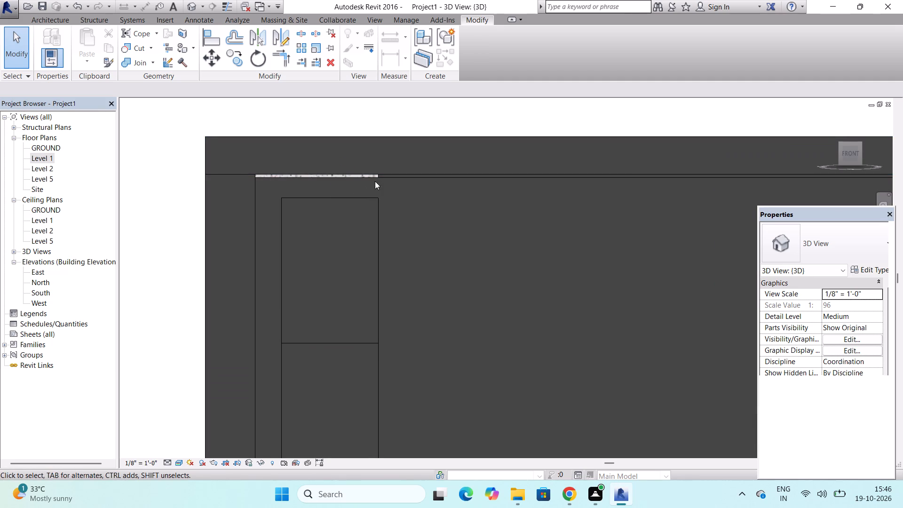
click(390, 134)
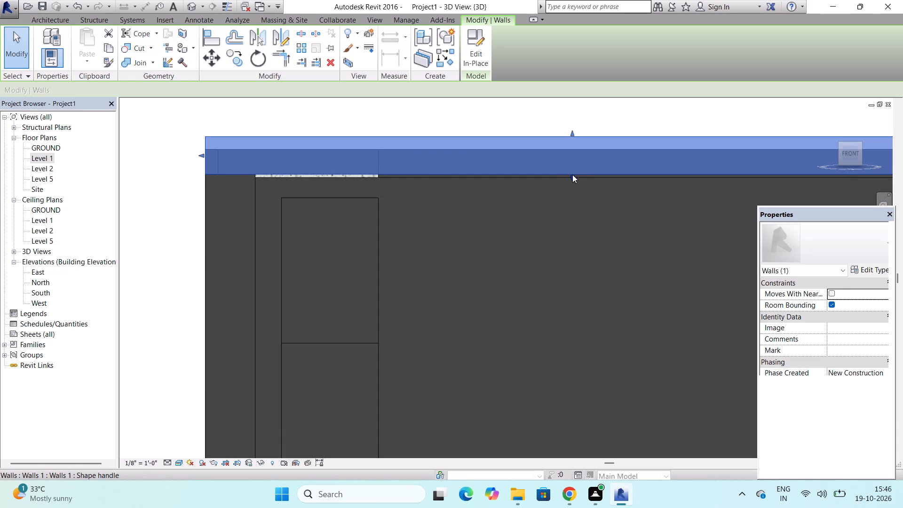
drag(570, 177, 570, 189)
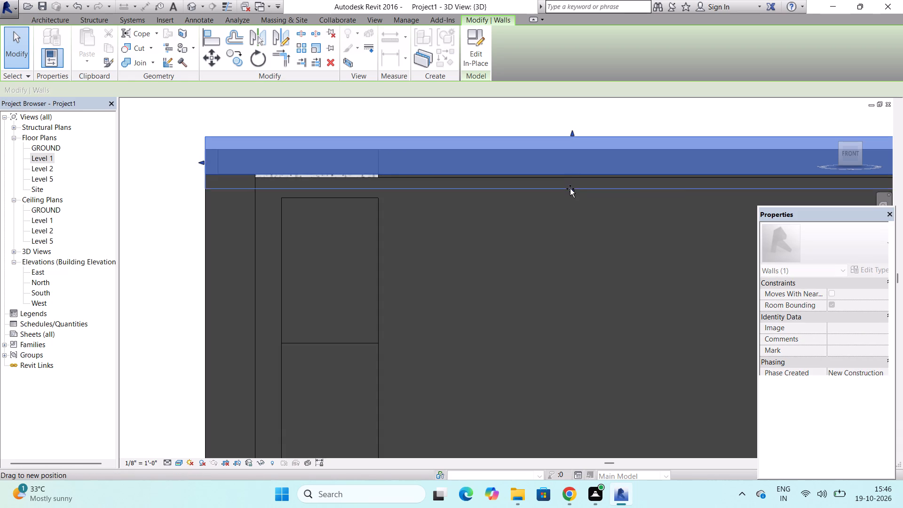
drag(570, 189, 564, 181)
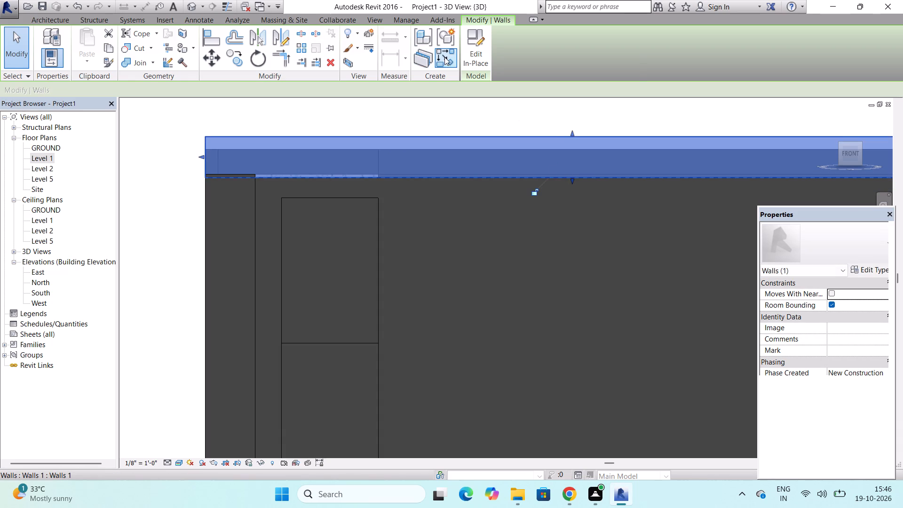
click(467, 125)
Start a new in-place model in the Walls category, keeping the name Walls 4.
scroll(404, 137, down, 2)
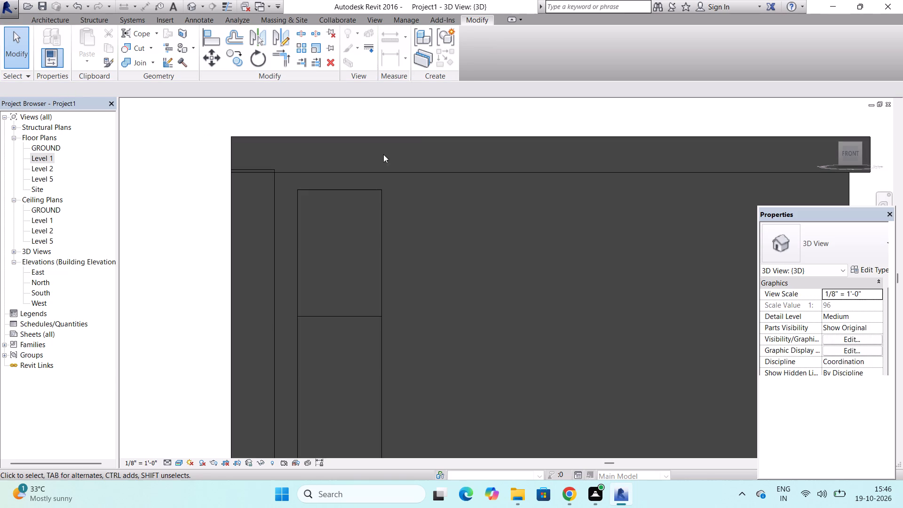
scroll(383, 154, down, 2)
scroll(370, 161, up, 1)
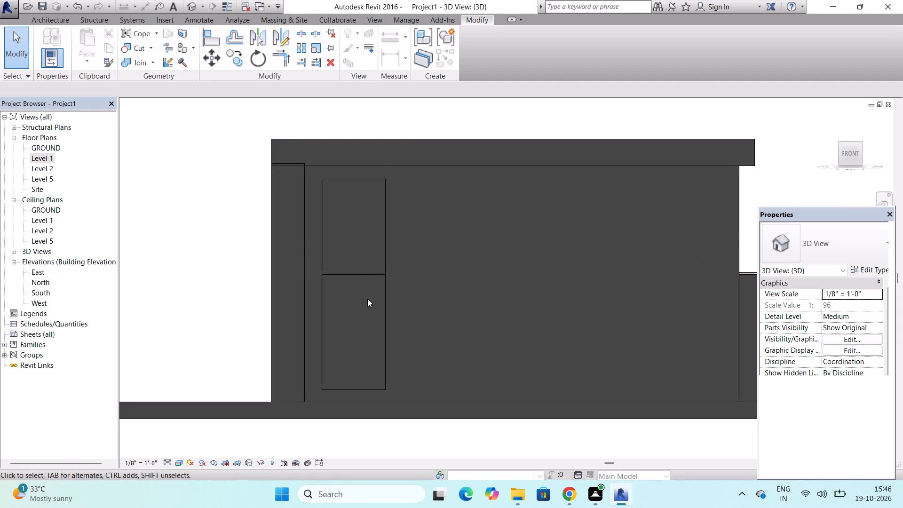
click(57, 20)
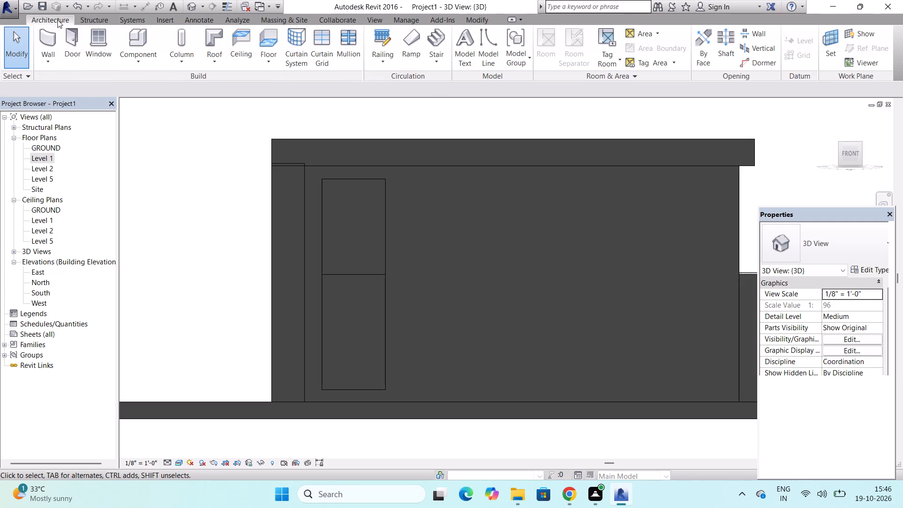
click(135, 56)
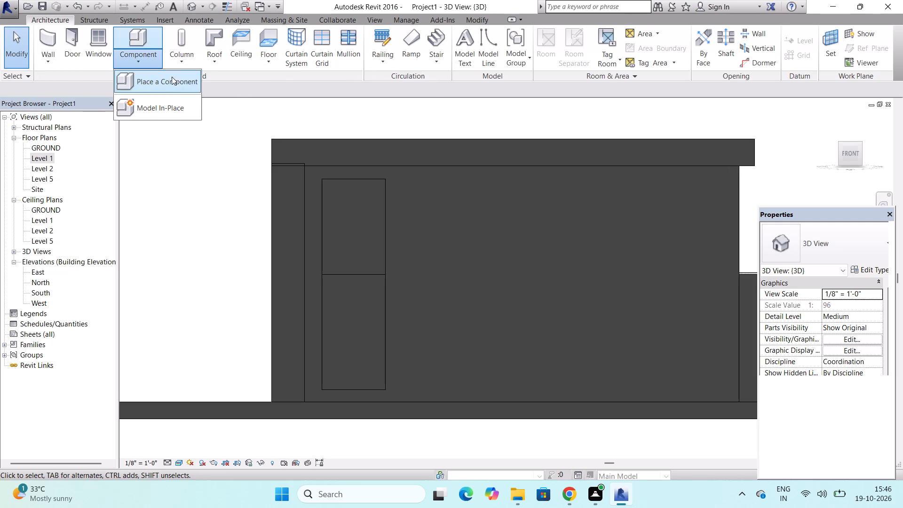
click(174, 102)
scroll(424, 169, down, 7)
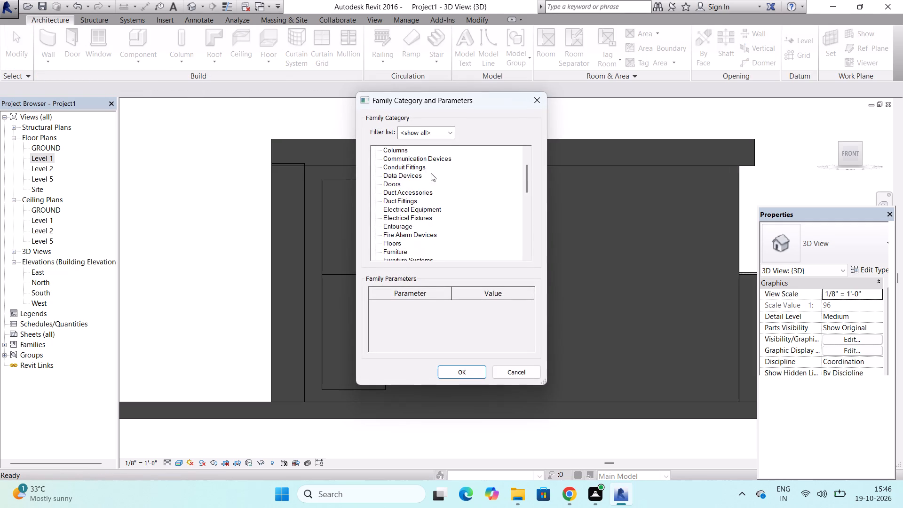
scroll(431, 173, down, 20)
scroll(431, 173, down, 13)
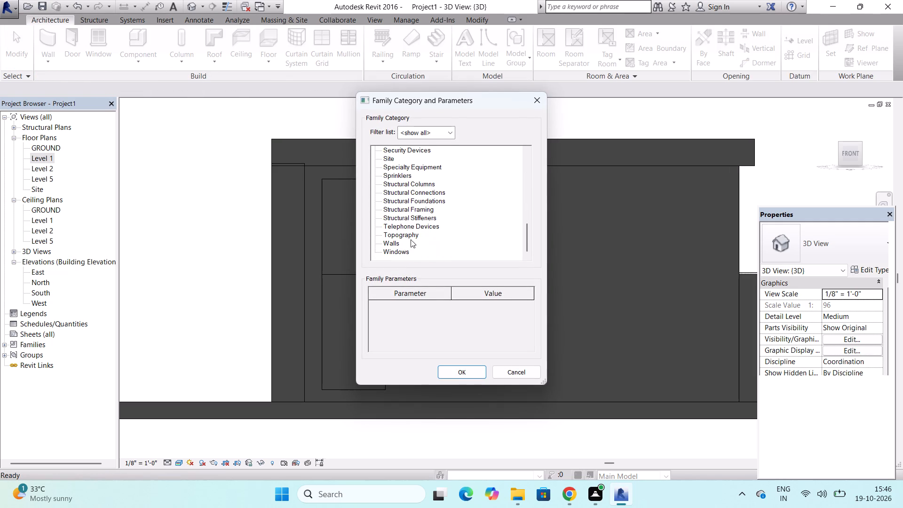
click(392, 244)
click(451, 378)
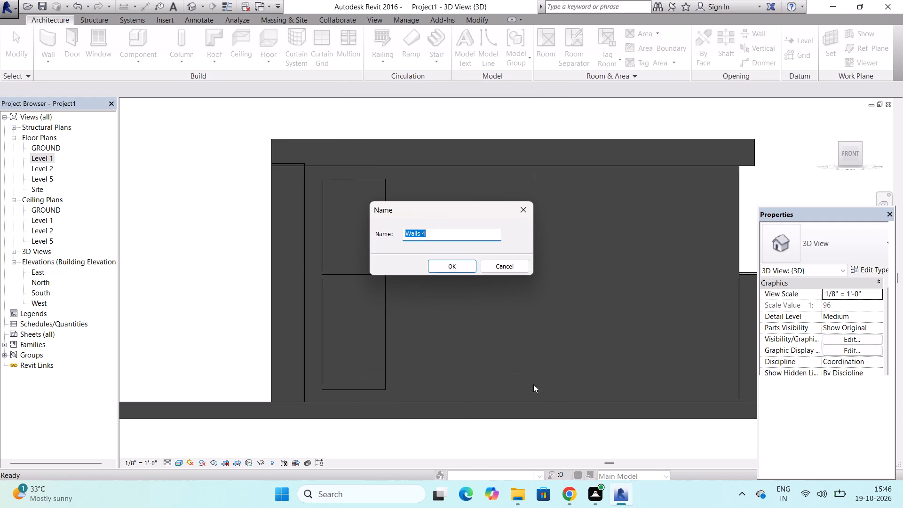
click(454, 262)
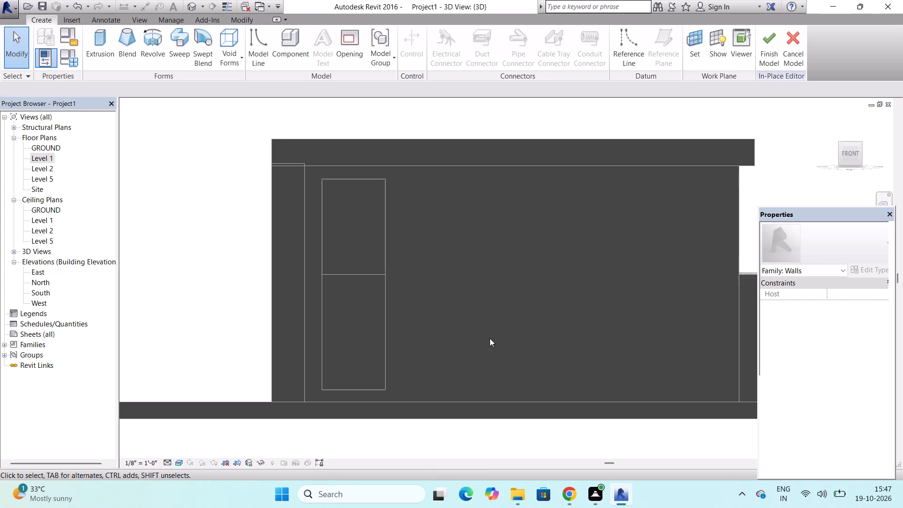
Set the work plane by picking the front face of the facade extrusion around the tall opening.
click(687, 63)
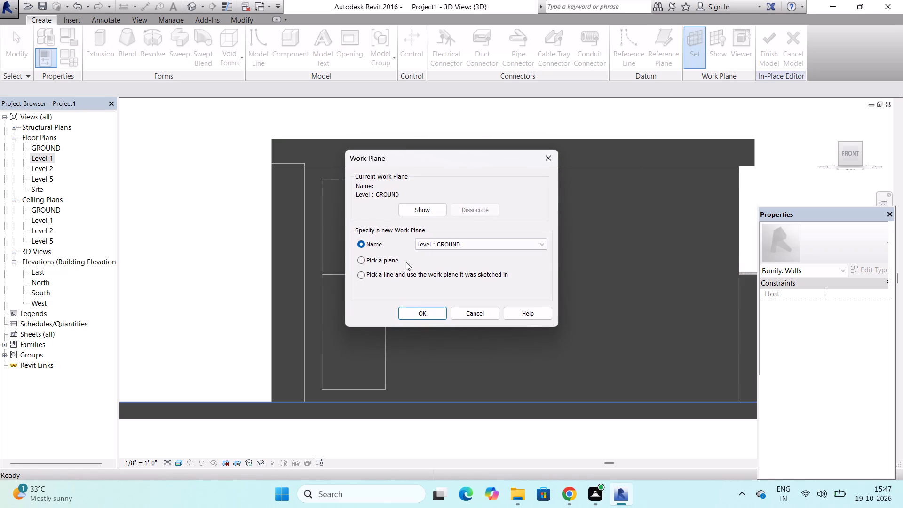
click(363, 260)
click(419, 310)
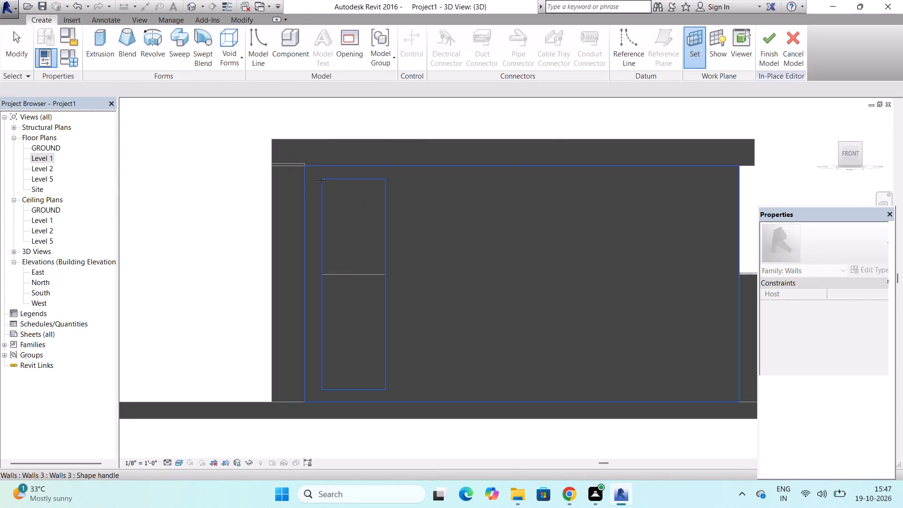
click(321, 180)
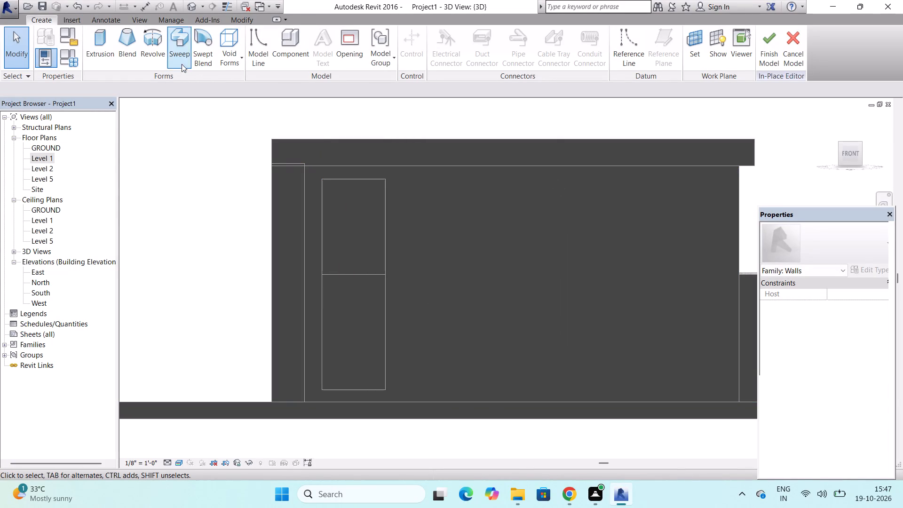
Start an extrusion and sketch a rectangle about 6'-9" wide beside the tall opening, from the roof band's underside down to the slab.
click(107, 38)
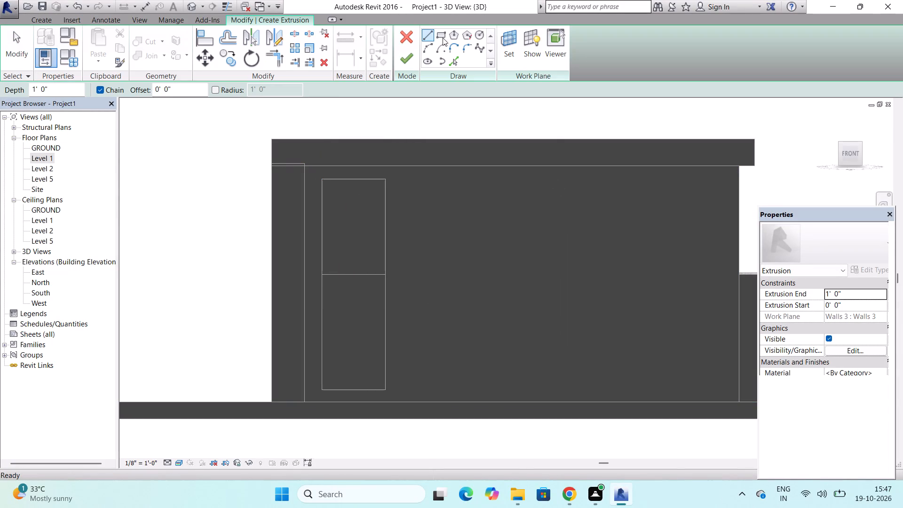
click(444, 36)
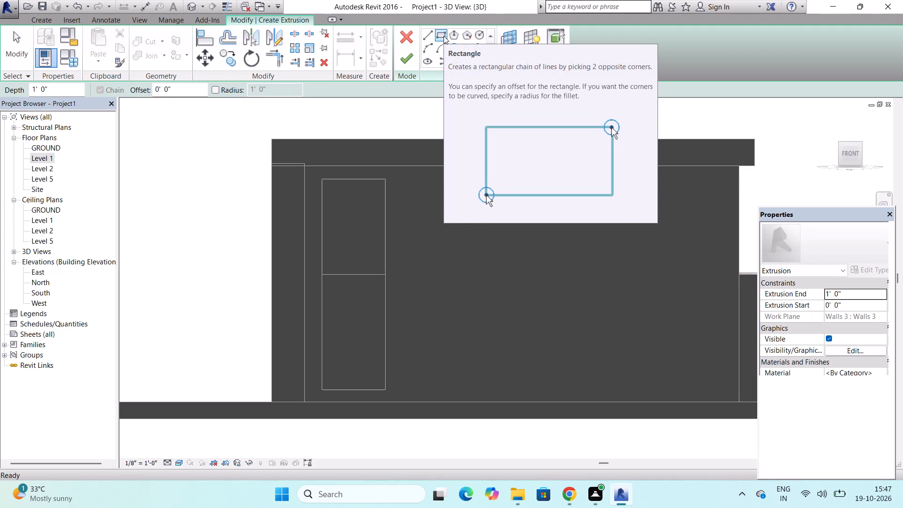
click(385, 168)
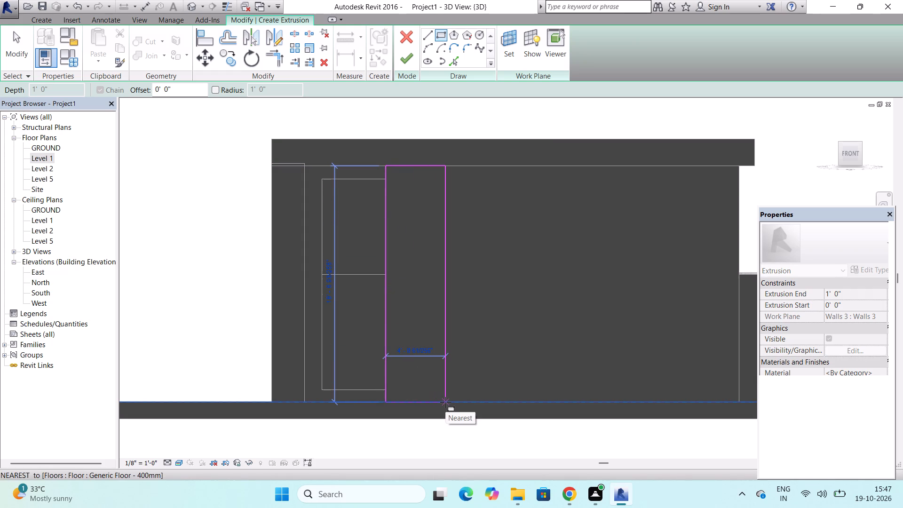
click(472, 404)
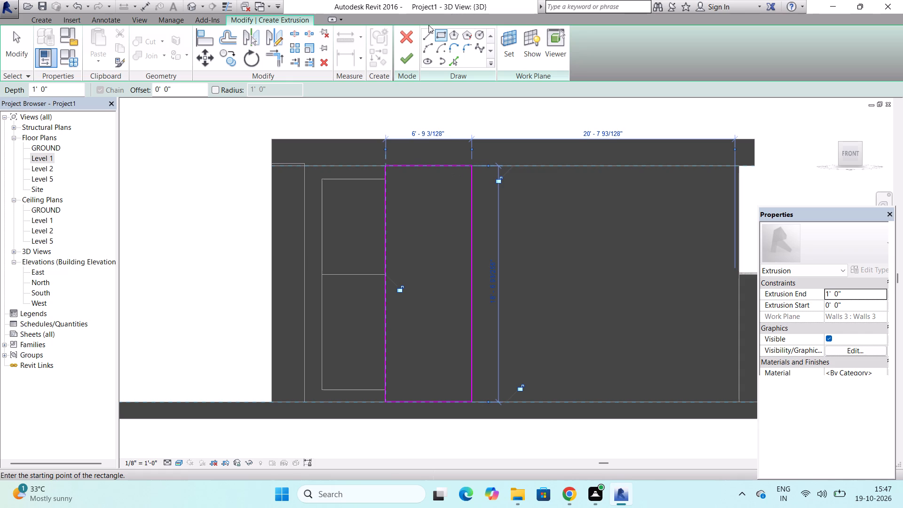
Sketch a 3' square inside the upper part of the tall rectangle, roughly centred across its width.
click(440, 31)
click(408, 198)
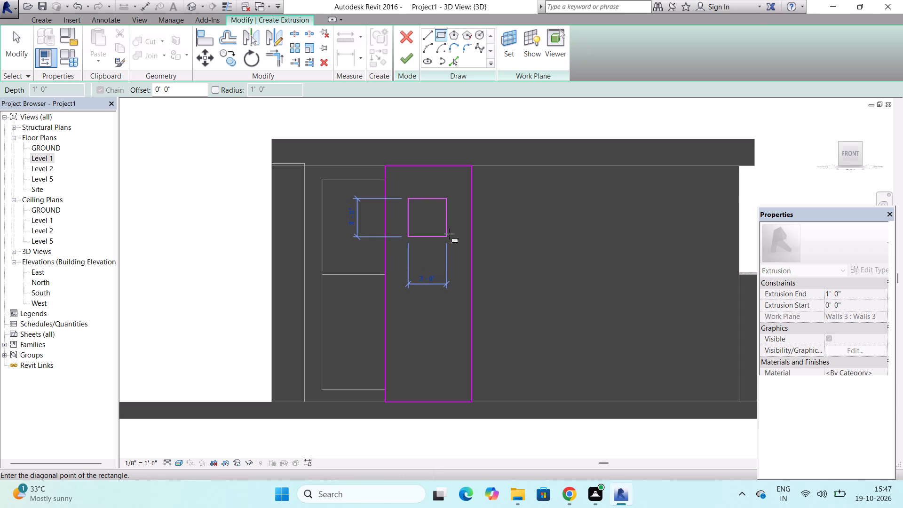
click(449, 234)
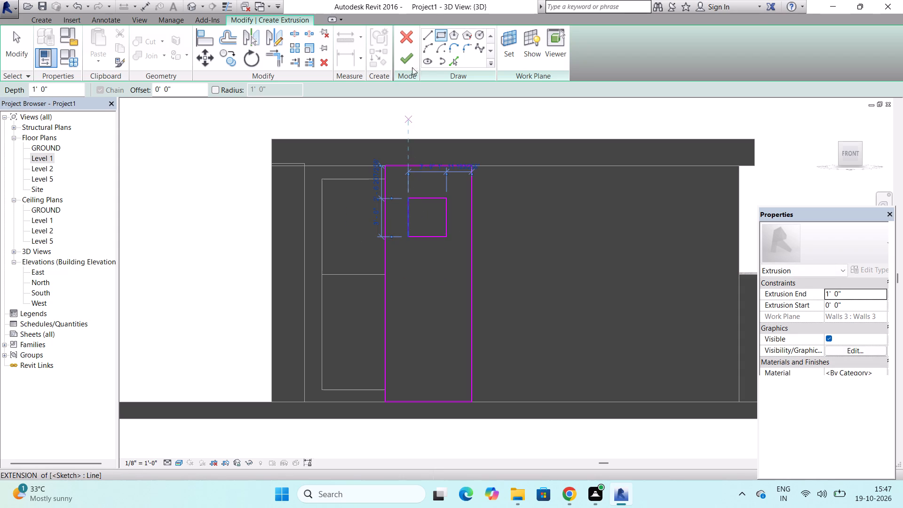
click(437, 31)
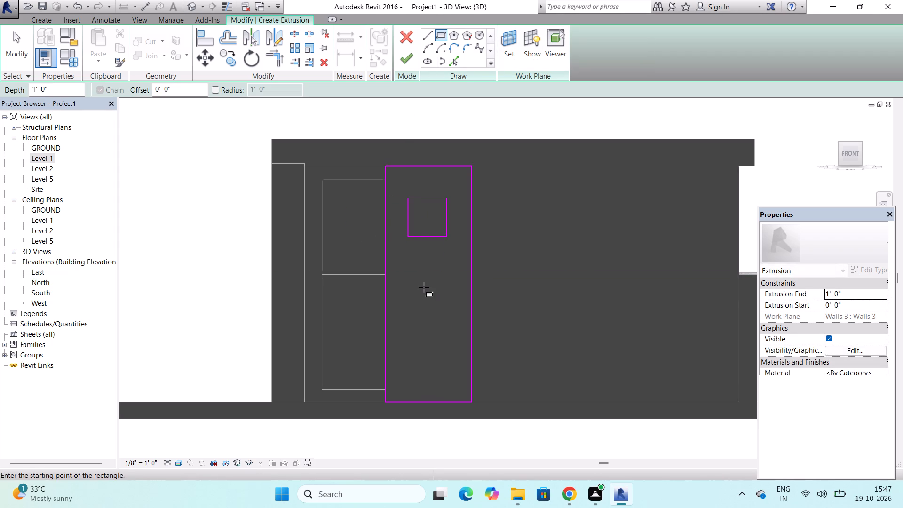
key(Escape)
key(Escape)
Copy the square straight down twice to make a vertical row of three squares inside the rectangle.
drag(401, 187, 443, 249)
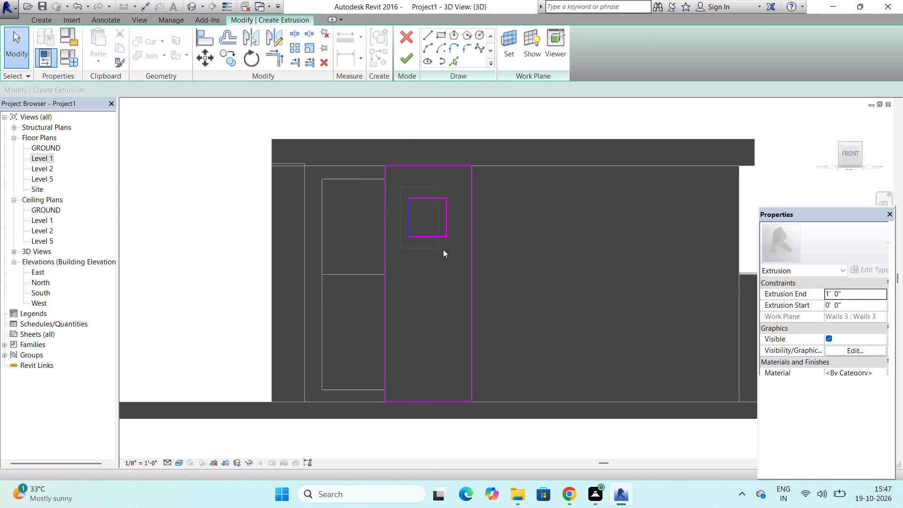
drag(443, 249, 453, 242)
click(225, 57)
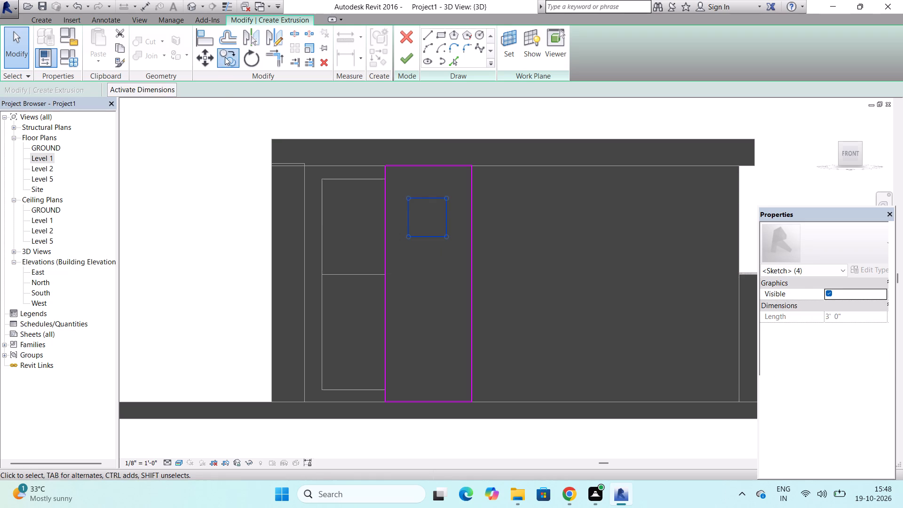
drag(429, 215, 432, 253)
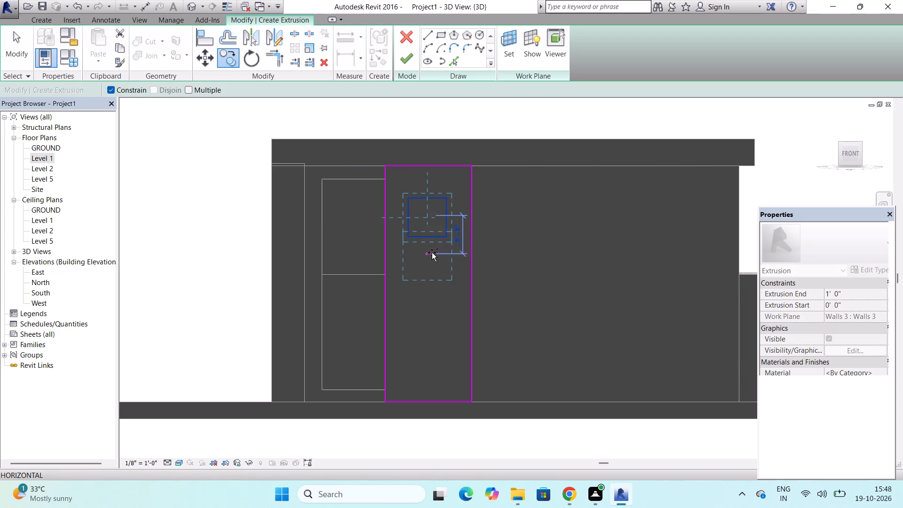
drag(432, 253, 433, 272)
drag(433, 272, 432, 297)
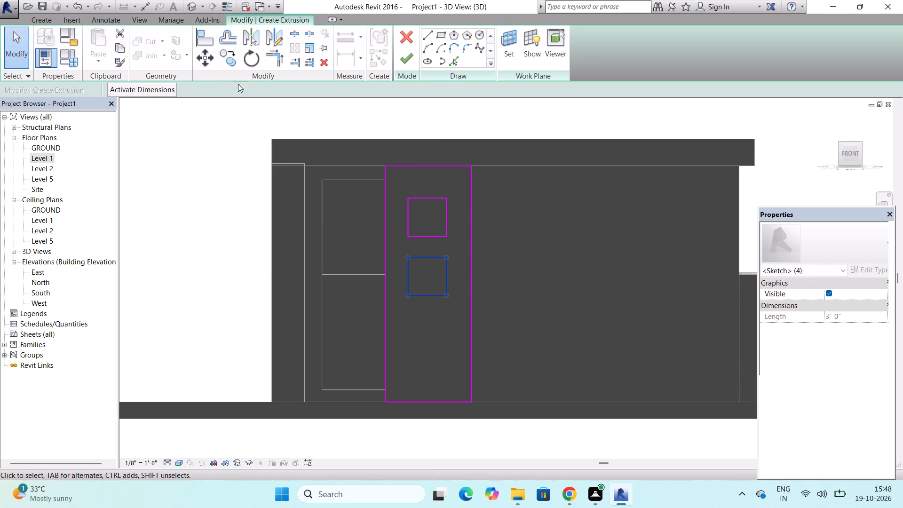
click(226, 60)
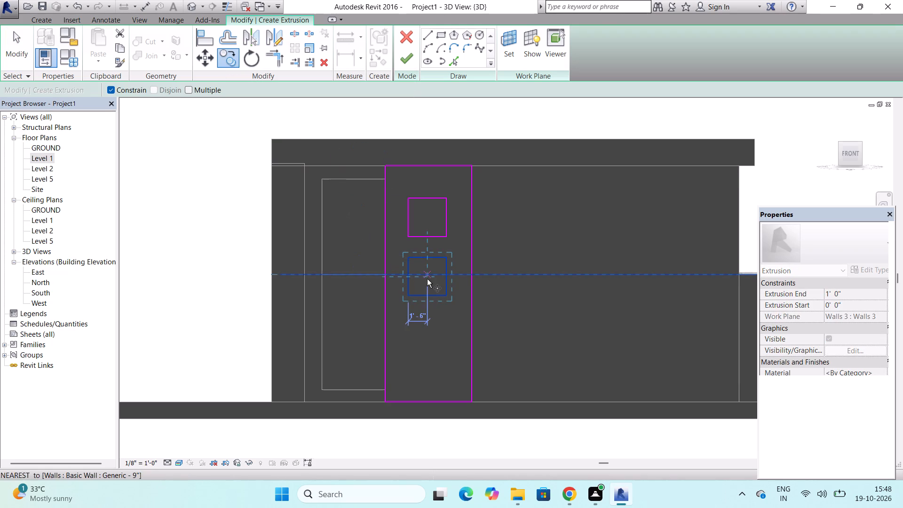
drag(427, 279, 427, 350)
click(427, 350)
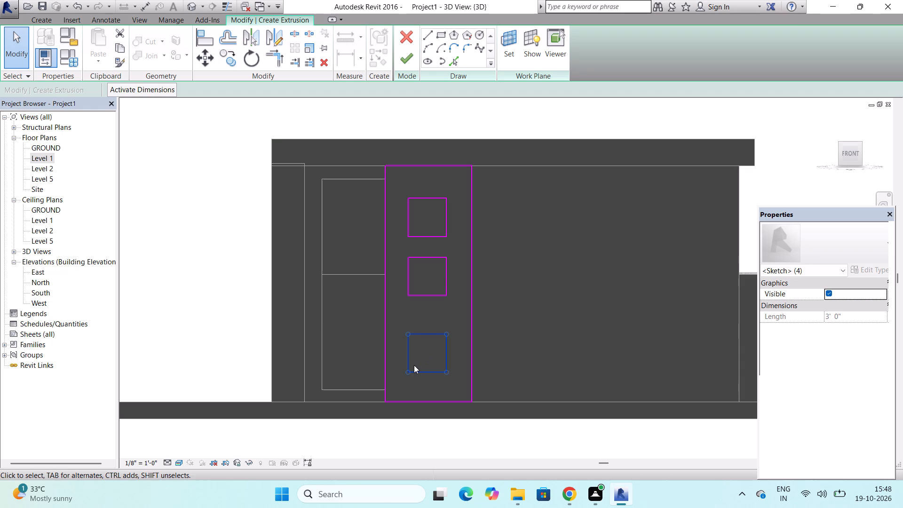
key(Escape)
key(Escape)
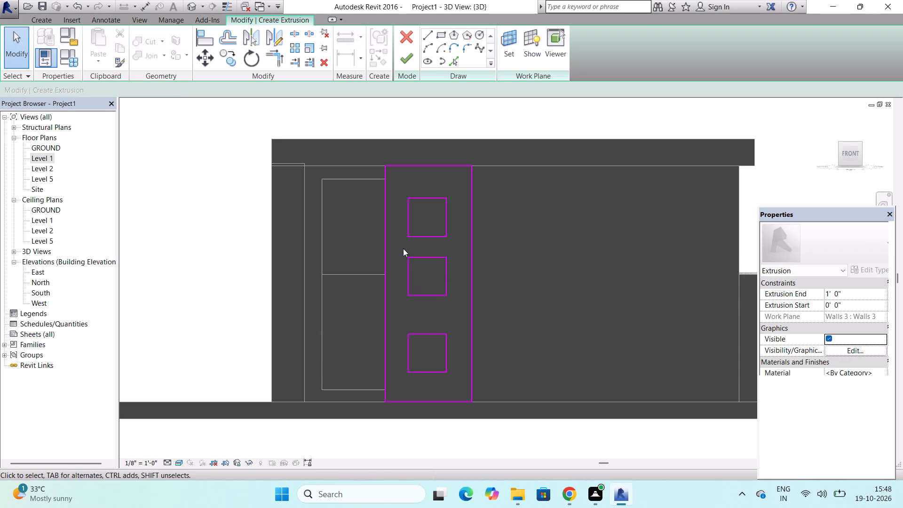
Move the middle square slightly down so it sits about midway between the upper and lower squares.
drag(397, 246, 459, 314)
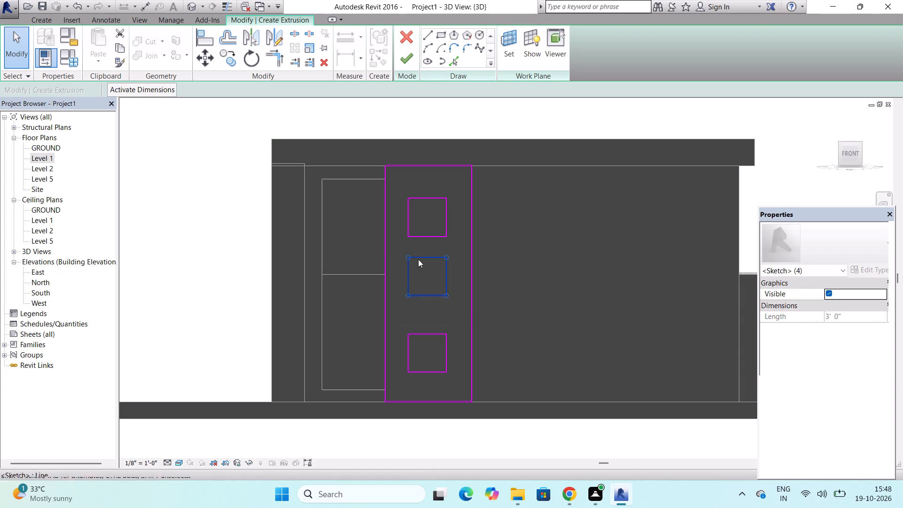
click(210, 62)
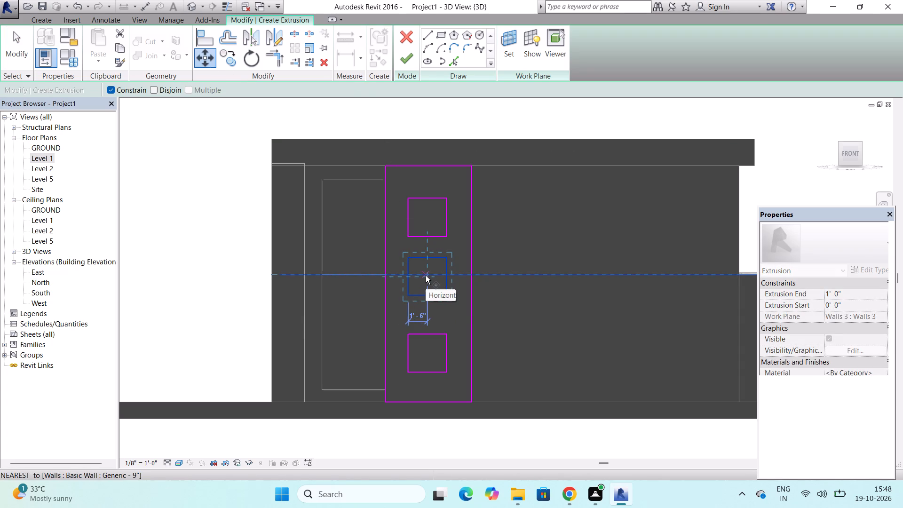
drag(426, 276, 426, 287)
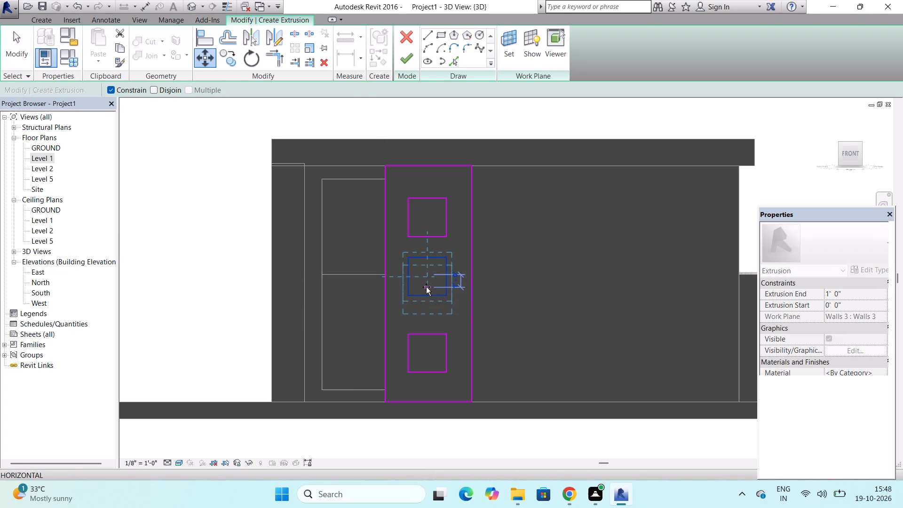
drag(426, 287, 426, 286)
click(426, 286)
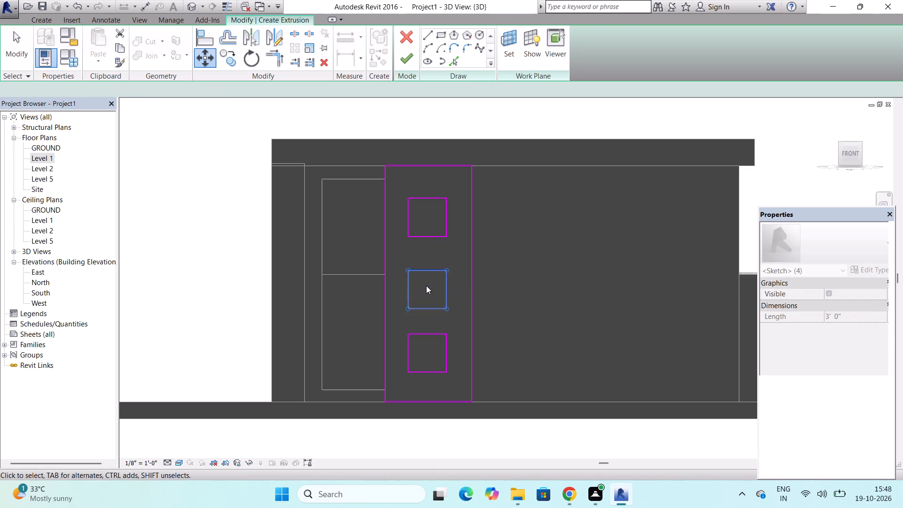
key(Escape)
key(Escape)
key(Escape)
key(Escape)
key(Escape)
key(Escape)
key(Escape)
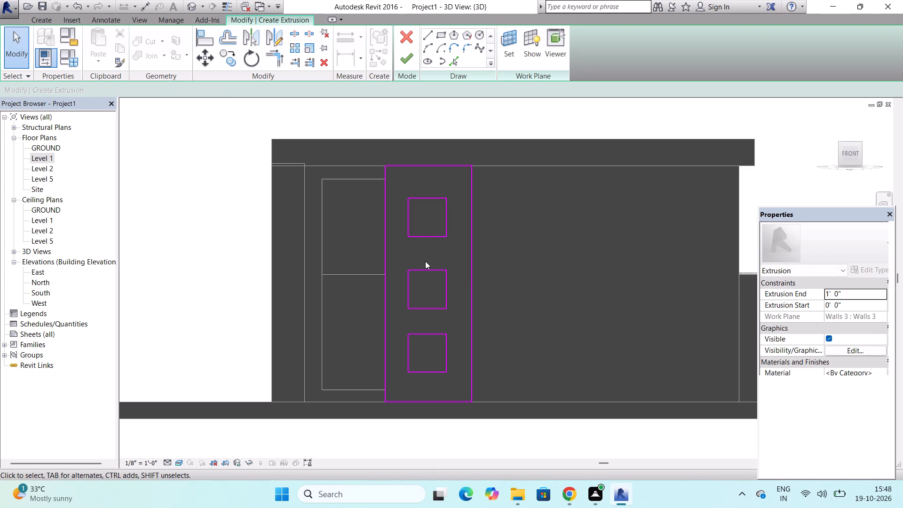
key(Escape)
key(Escape)
Finish the extrusion sketch at a depth of 1' 0" and complete the in-place wall model.
click(407, 54)
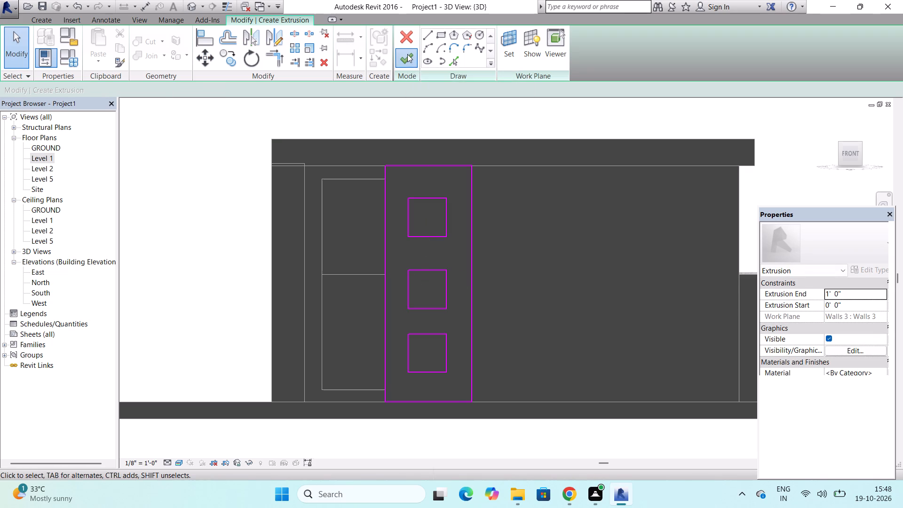
scroll(394, 196, down, 3)
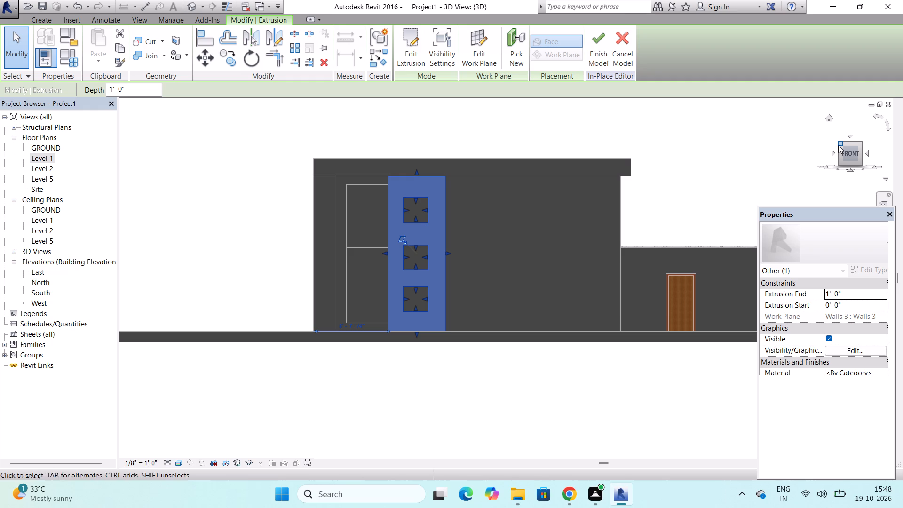
drag(840, 143, 744, 156)
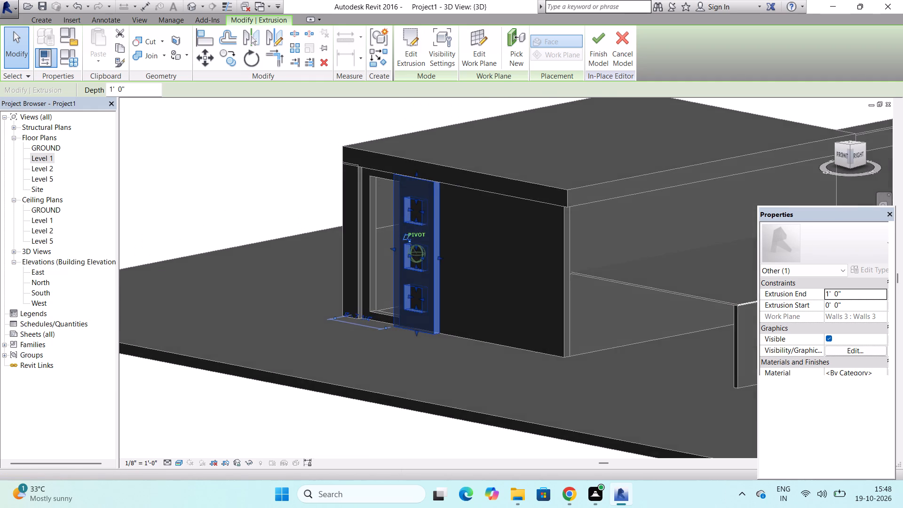
drag(744, 156, 673, 162)
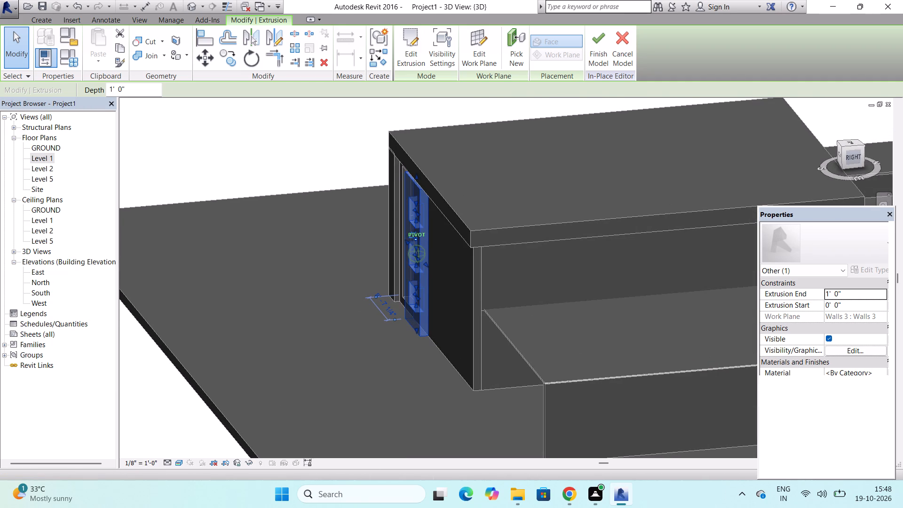
drag(673, 162, 869, 170)
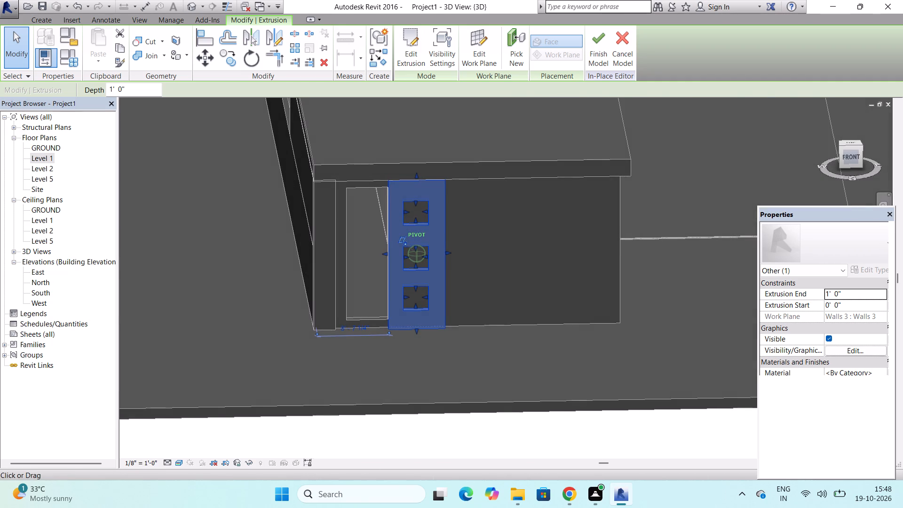
drag(869, 170, 868, 157)
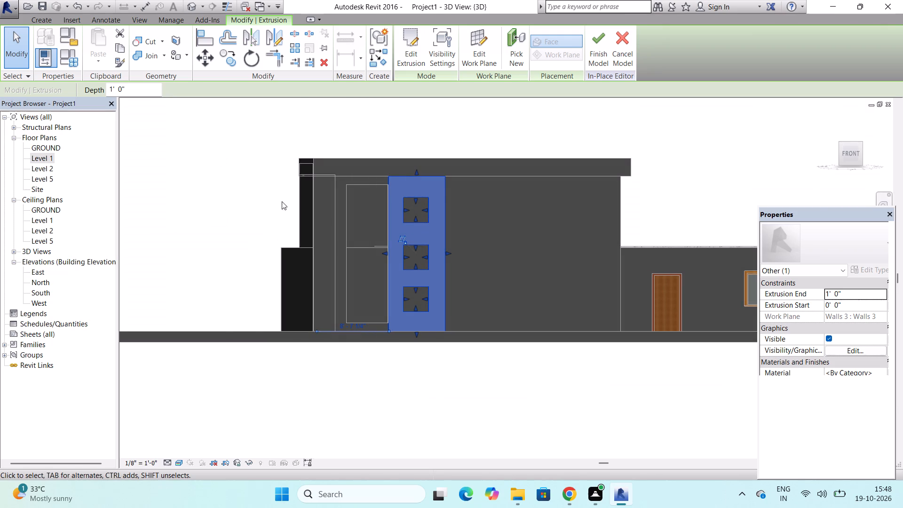
scroll(347, 184, up, 7)
key(Escape)
key(Escape)
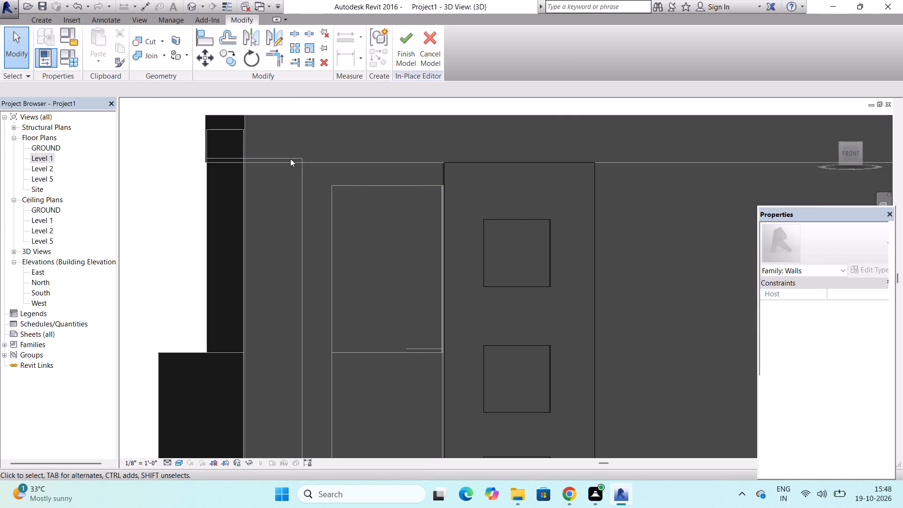
click(290, 156)
click(410, 53)
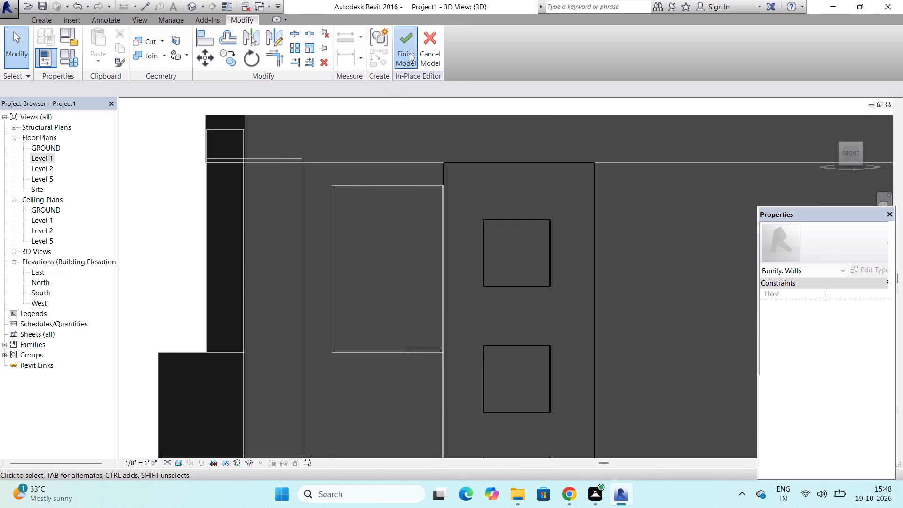
Lower the top of the narrow in-place wall at the facade's west end to the underside of the roof band.
click(301, 197)
scroll(276, 160, up, 3)
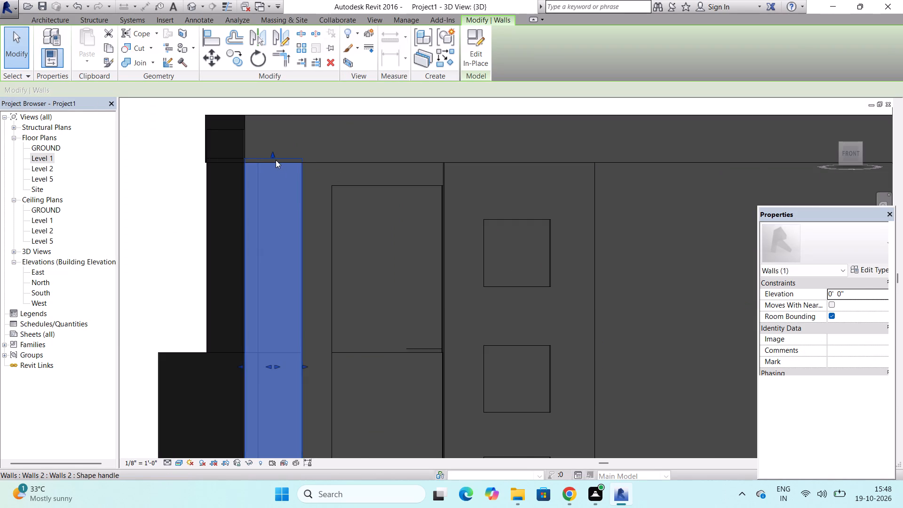
drag(271, 153, 270, 165)
key(Escape)
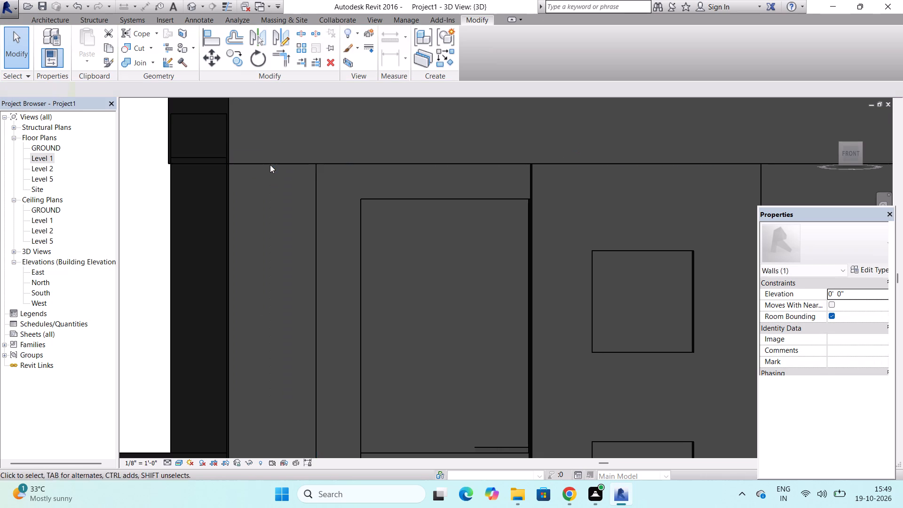
key(Escape)
scroll(270, 165, down, 8)
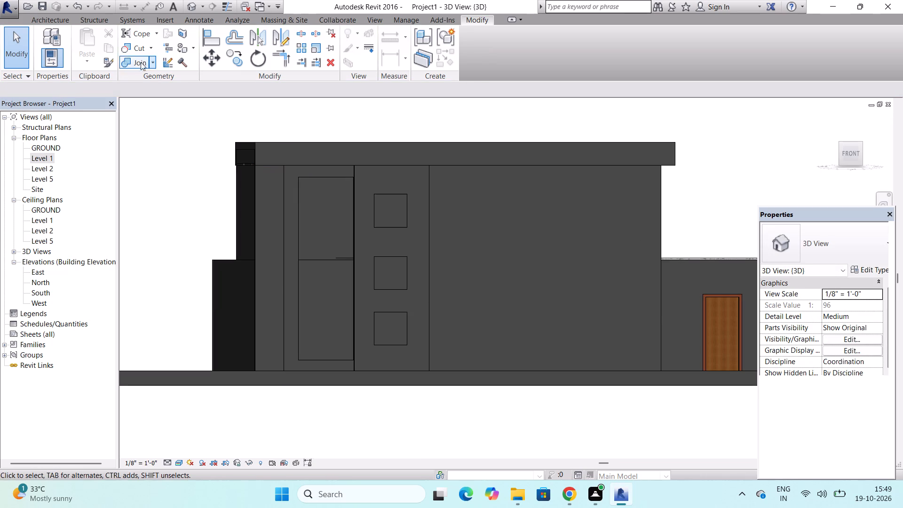
Start a new in-place model in the Walls family category, keeping the suggested name.
click(32, 19)
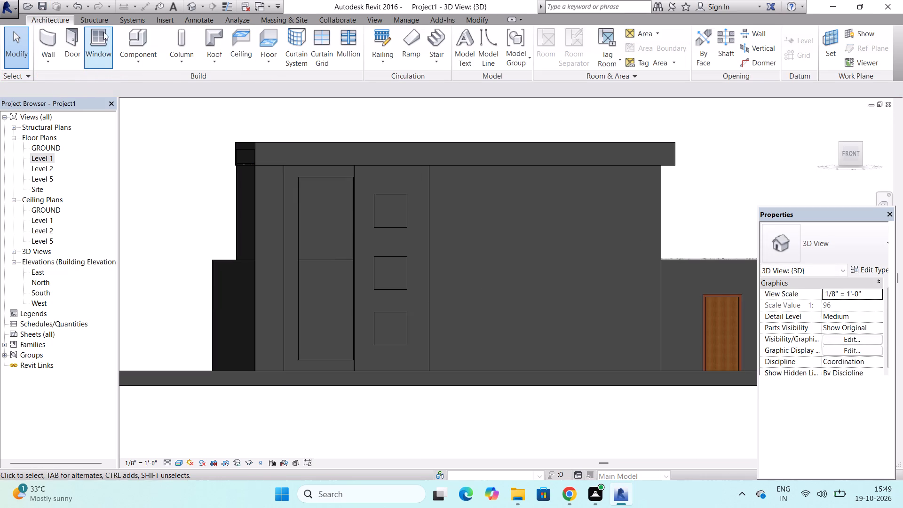
click(155, 52)
click(141, 103)
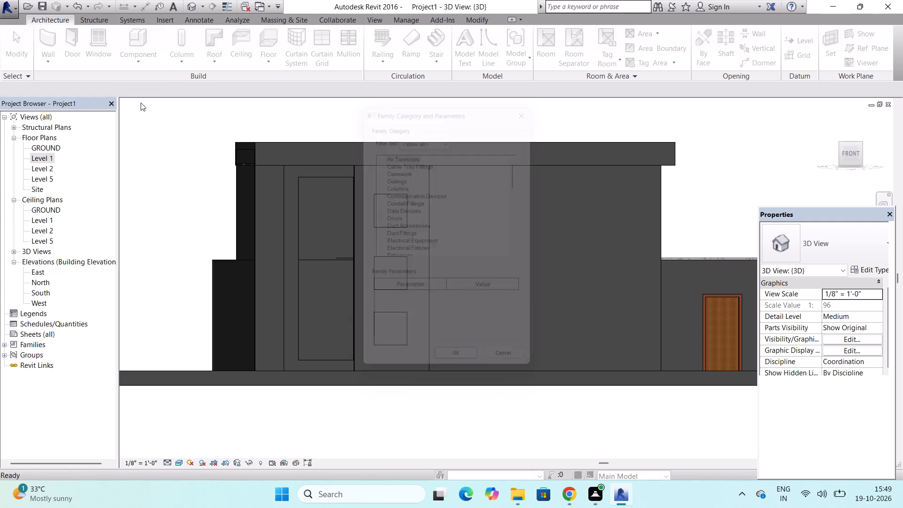
scroll(417, 152, down, 20)
scroll(417, 152, down, 6)
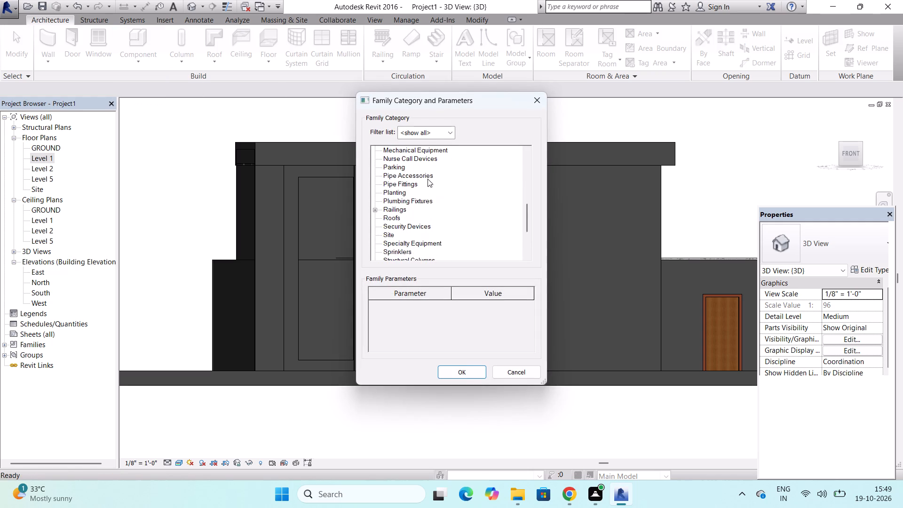
scroll(428, 179, down, 14)
click(389, 244)
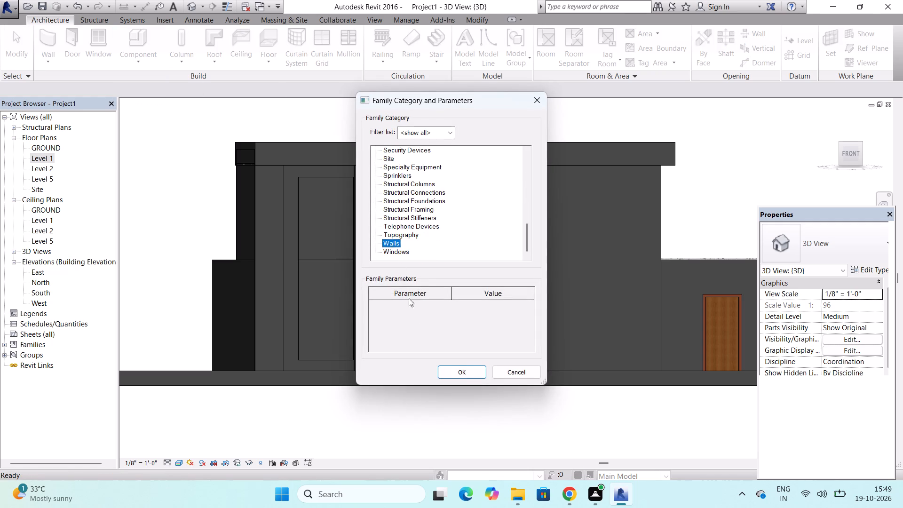
click(442, 366)
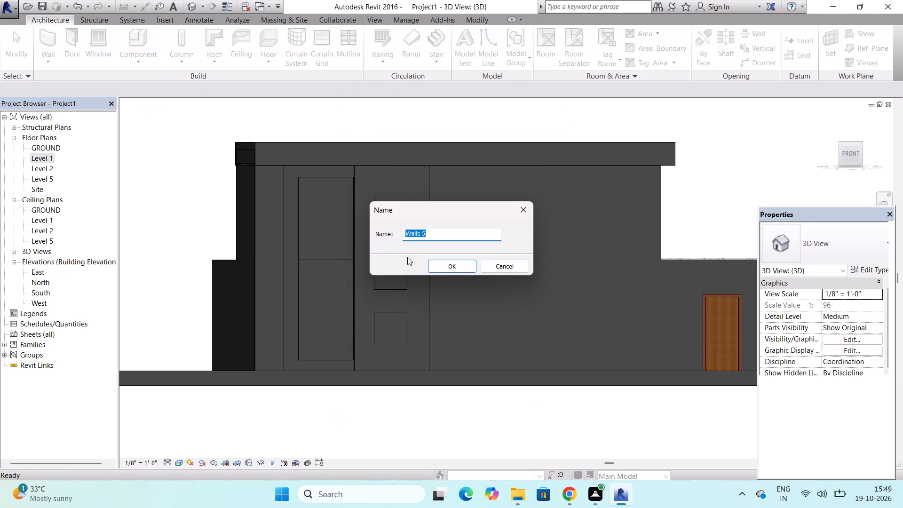
click(439, 269)
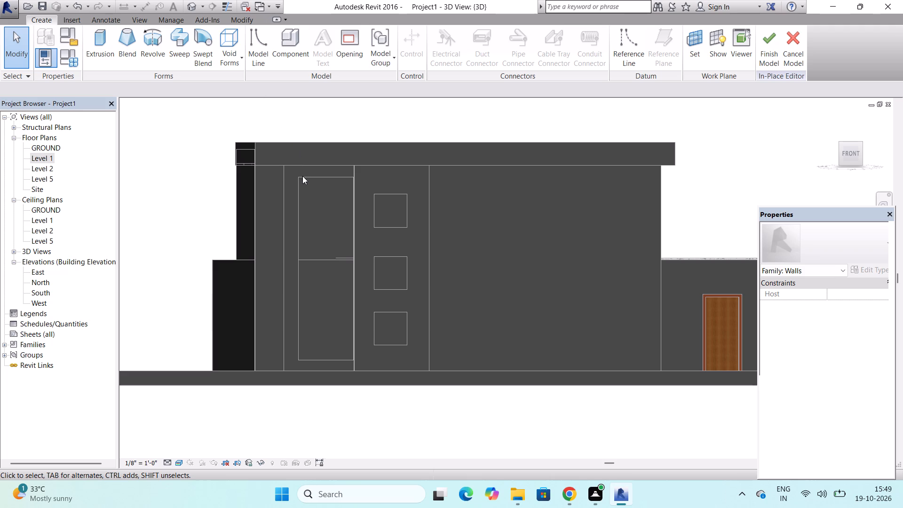
Set the work plane by picking the front face of the large in-place wall on the facade.
click(694, 45)
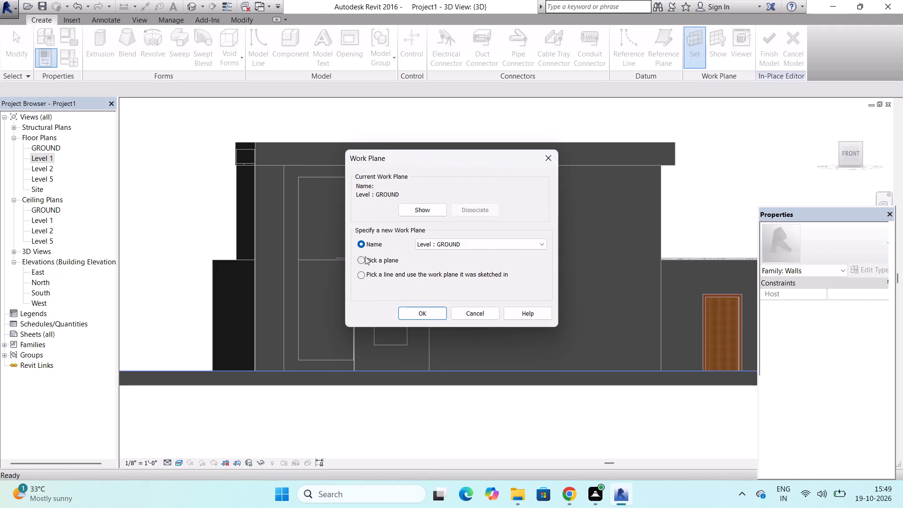
click(361, 261)
click(405, 313)
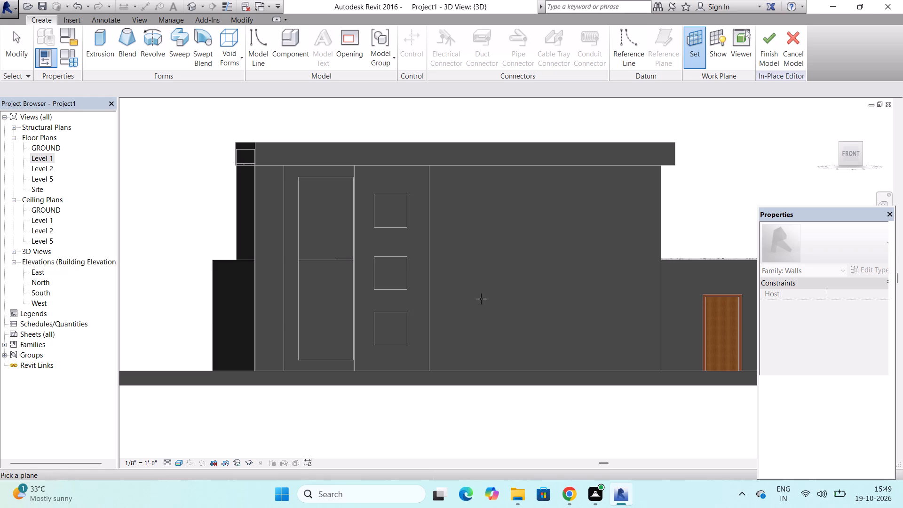
click(658, 231)
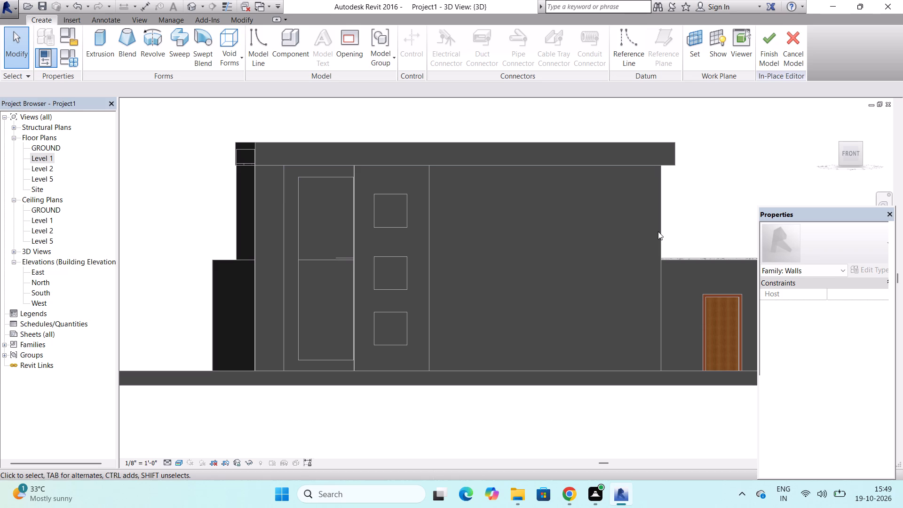
Start an extrusion and sketch three stacked, aligned rectangles about 7' 0" wide on the blank wall area east of the square openings.
click(107, 48)
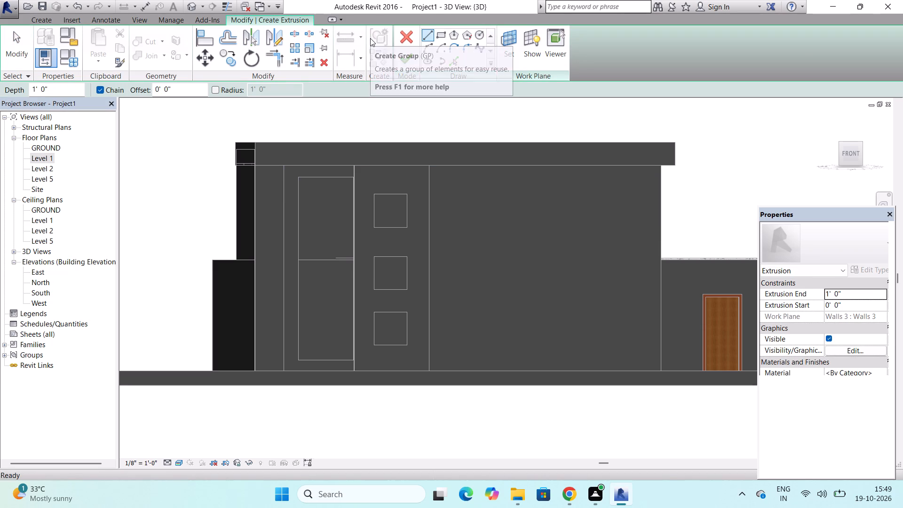
click(444, 33)
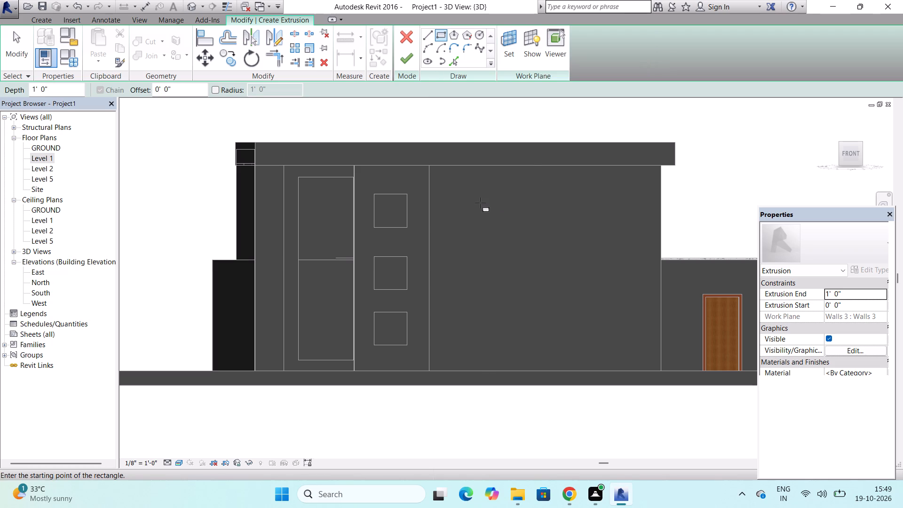
click(480, 203)
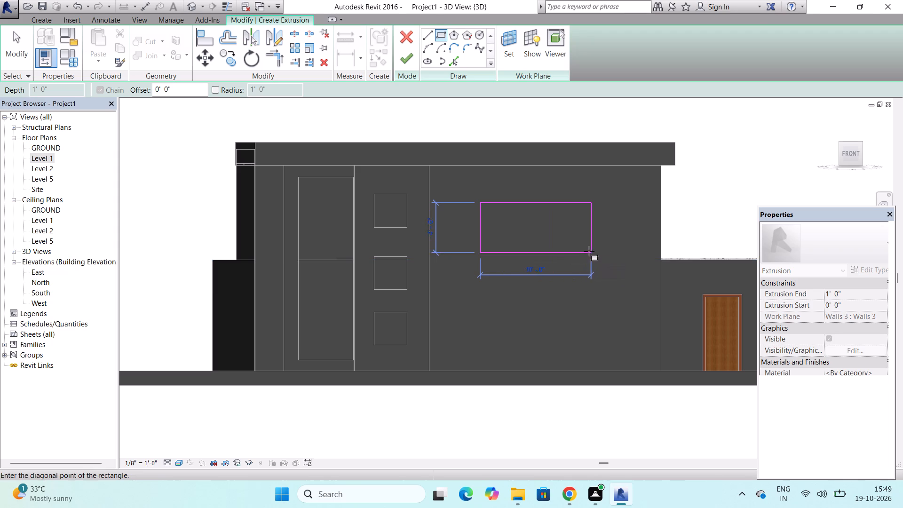
click(557, 243)
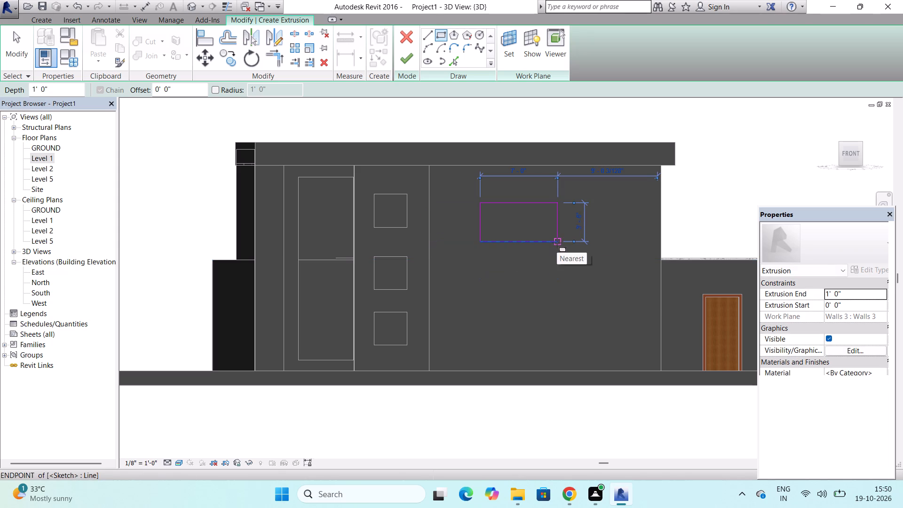
click(485, 263)
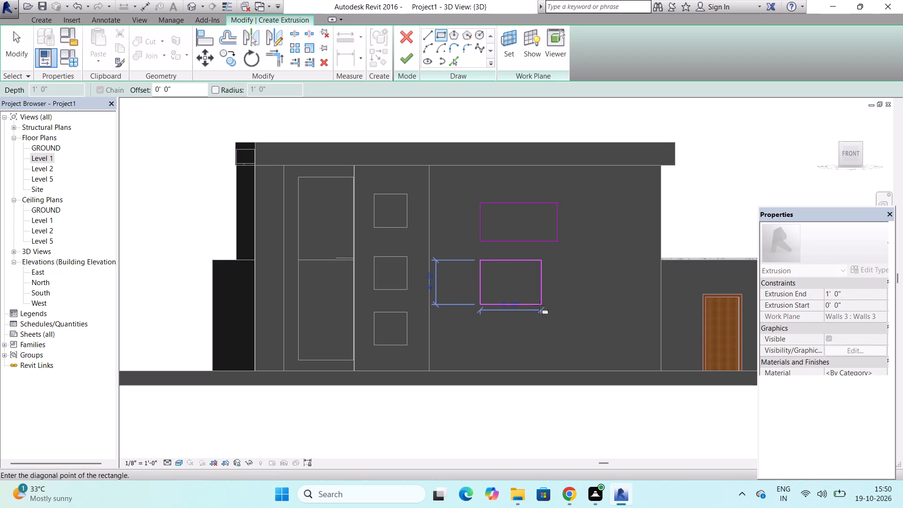
click(560, 305)
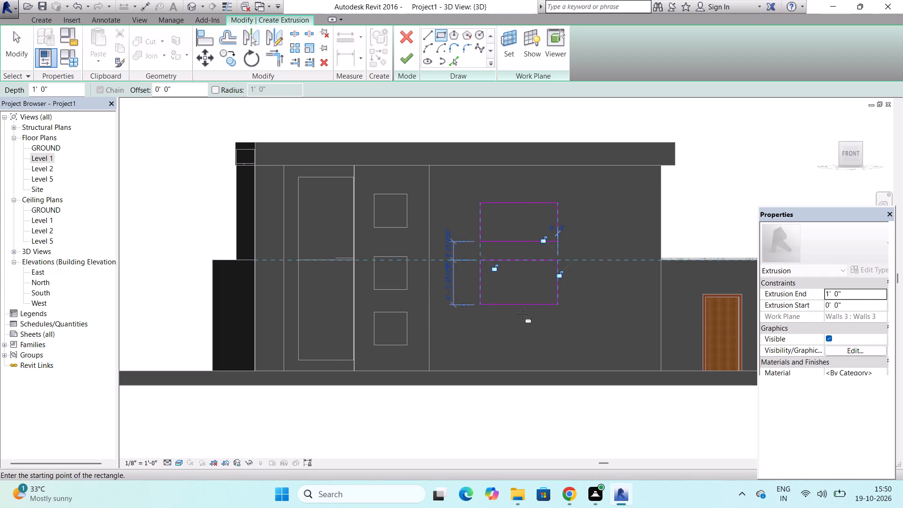
click(483, 337)
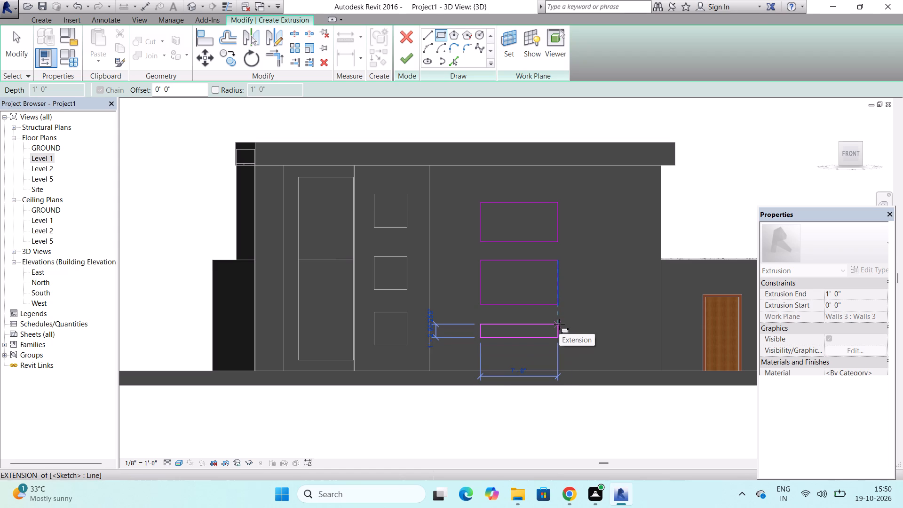
key(Escape)
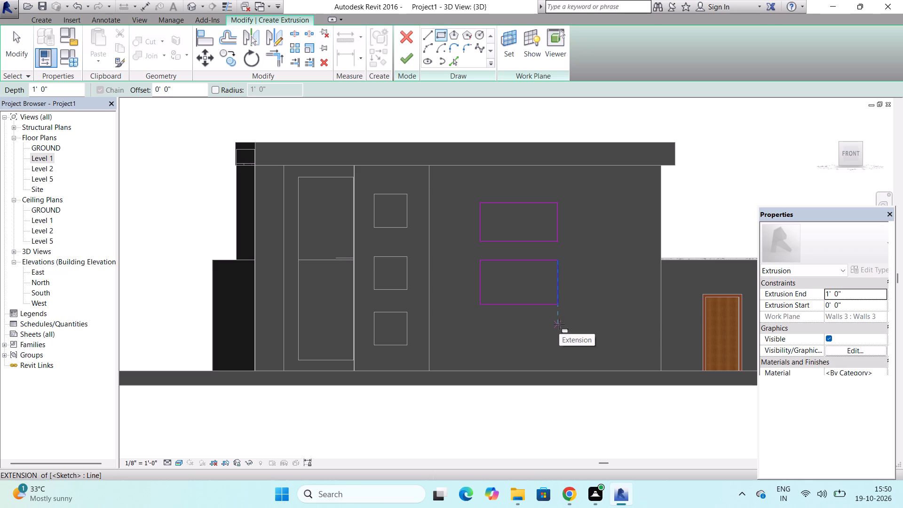
click(480, 327)
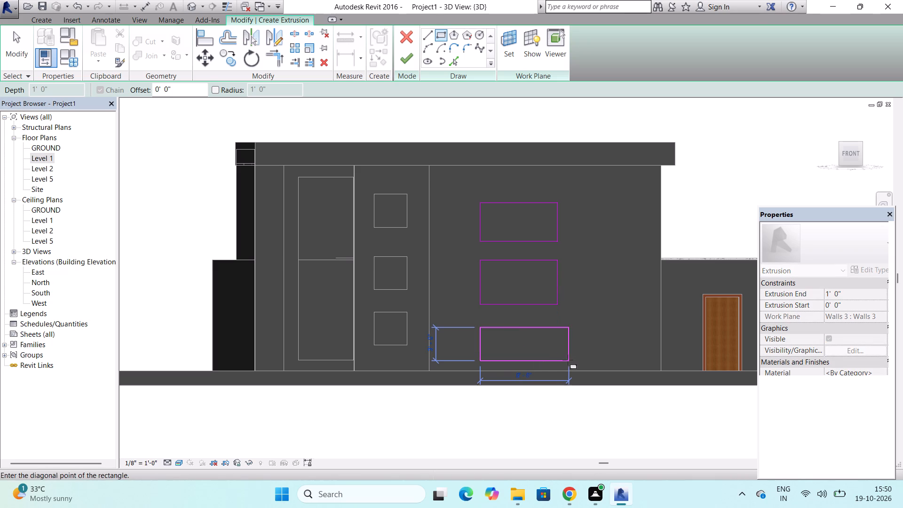
click(561, 357)
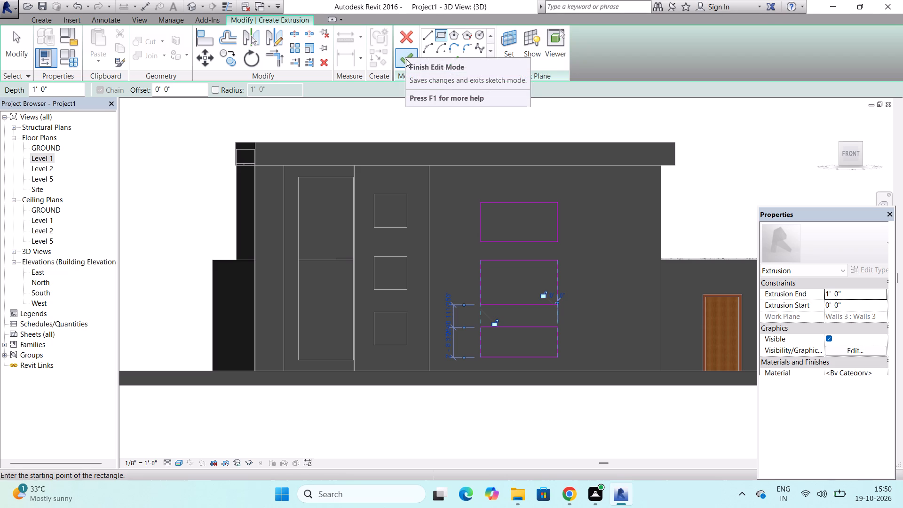
Sketch a smaller rectangle about 5' 6" wide inside each of the three rectangles to form frame outlines.
scroll(406, 59, up, 1)
click(442, 33)
scroll(509, 202, up, 3)
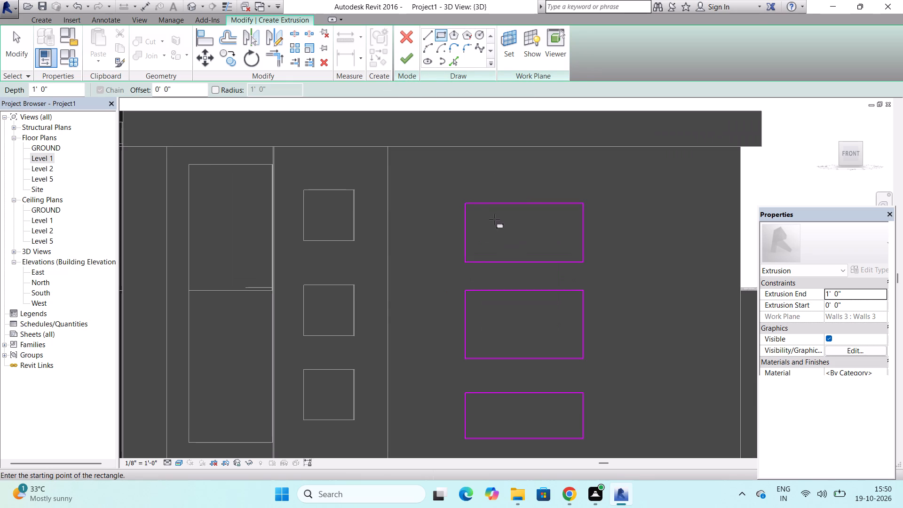
click(479, 218)
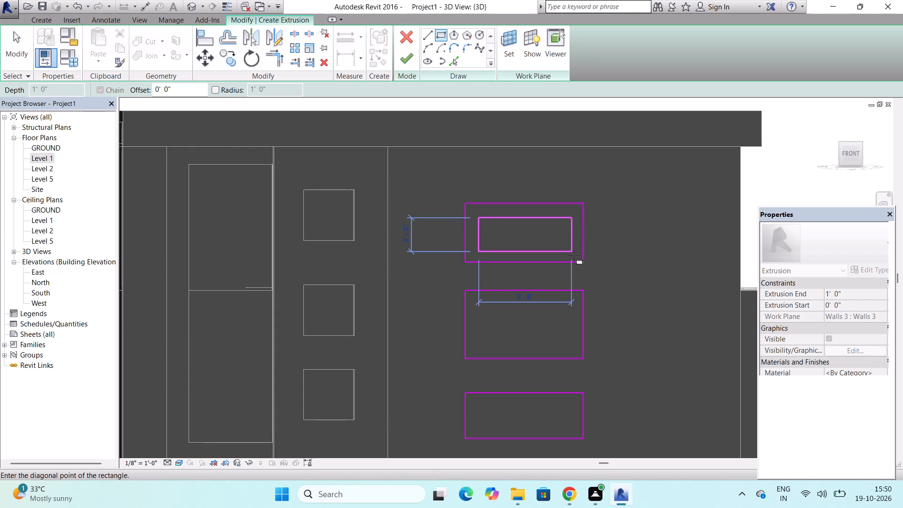
click(574, 255)
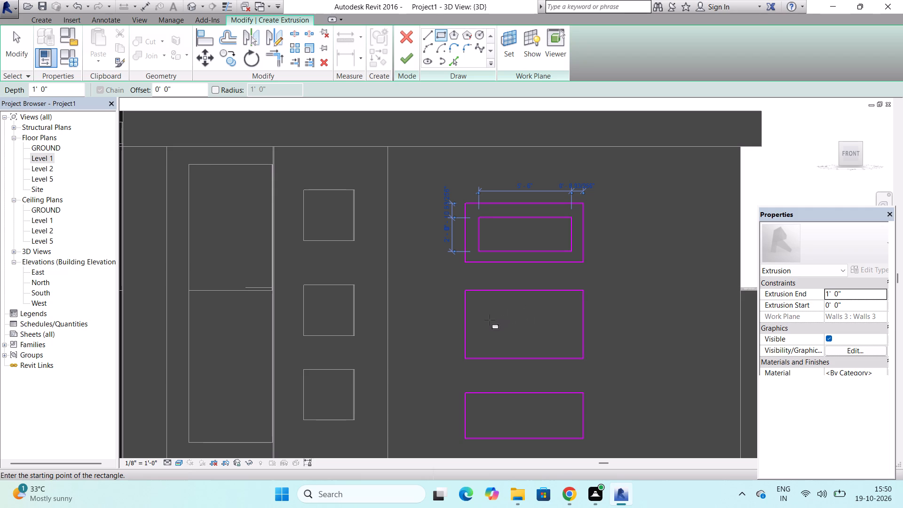
scroll(490, 320, up, 2)
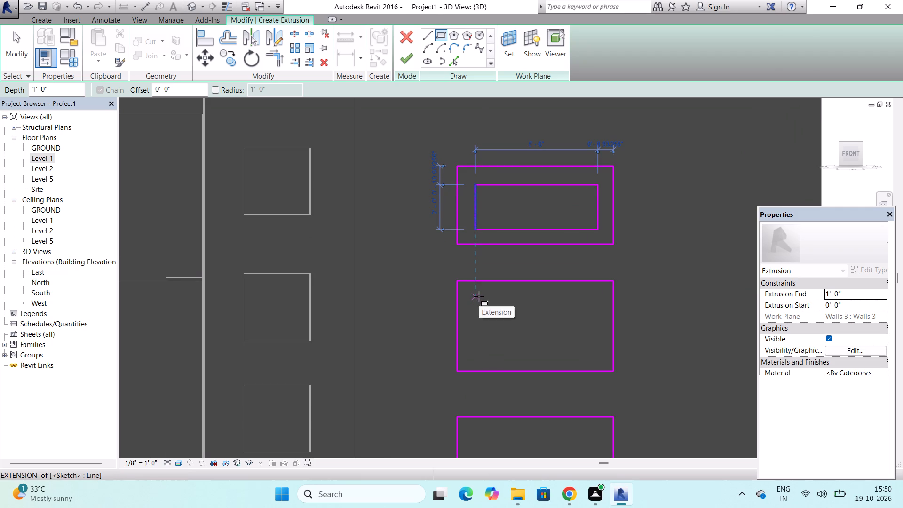
click(479, 296)
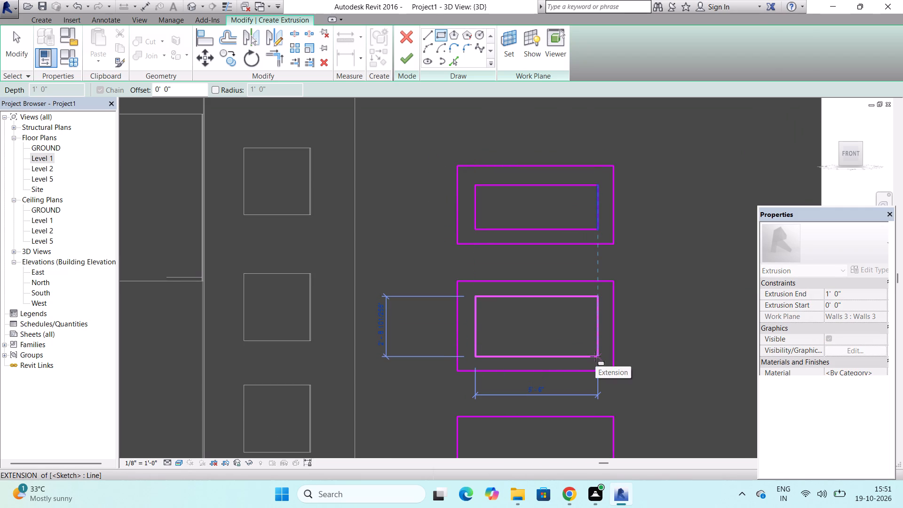
click(595, 357)
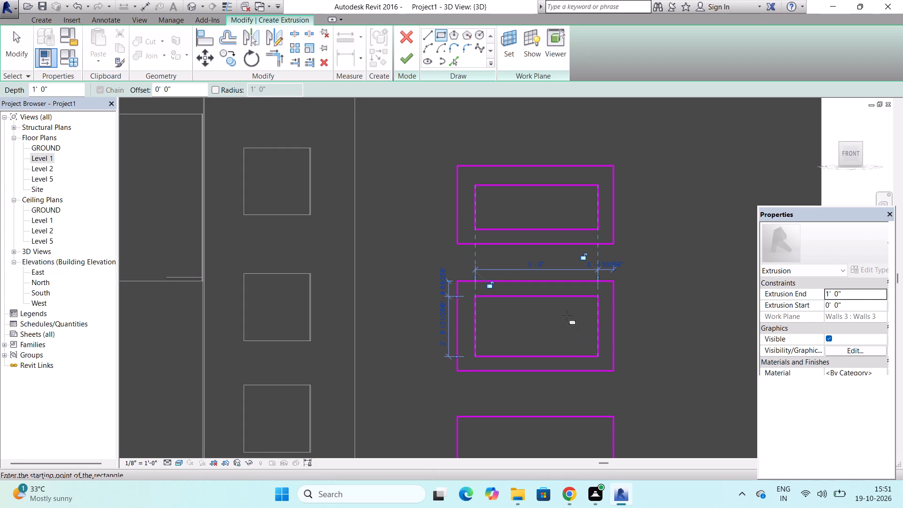
scroll(594, 324, down, 2)
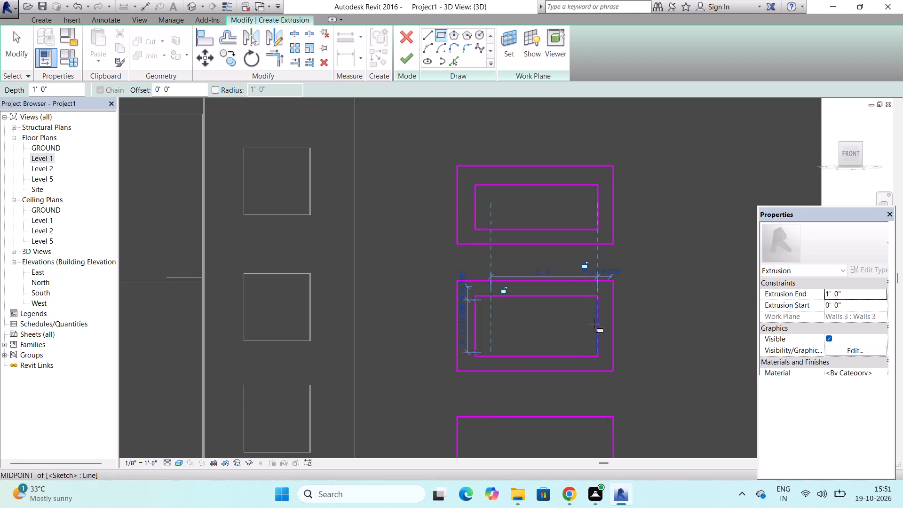
scroll(594, 324, down, 2)
scroll(542, 400, up, 2)
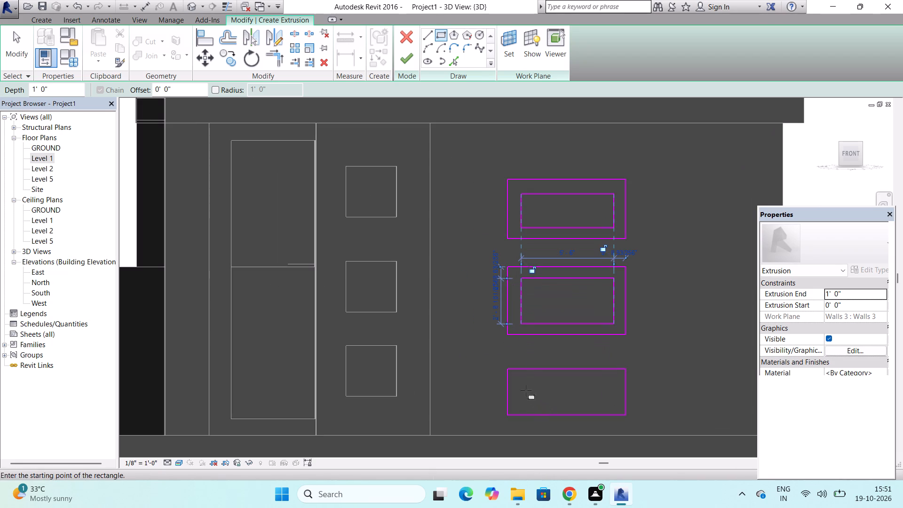
click(519, 384)
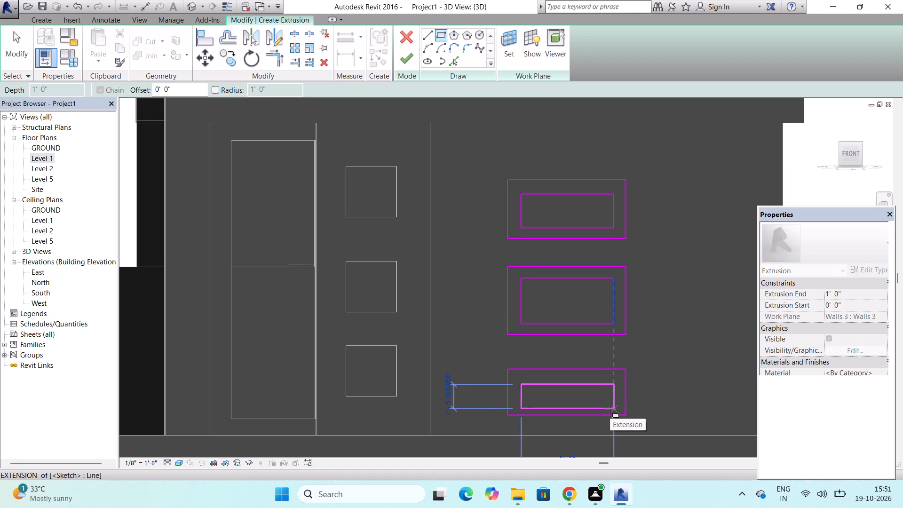
click(610, 409)
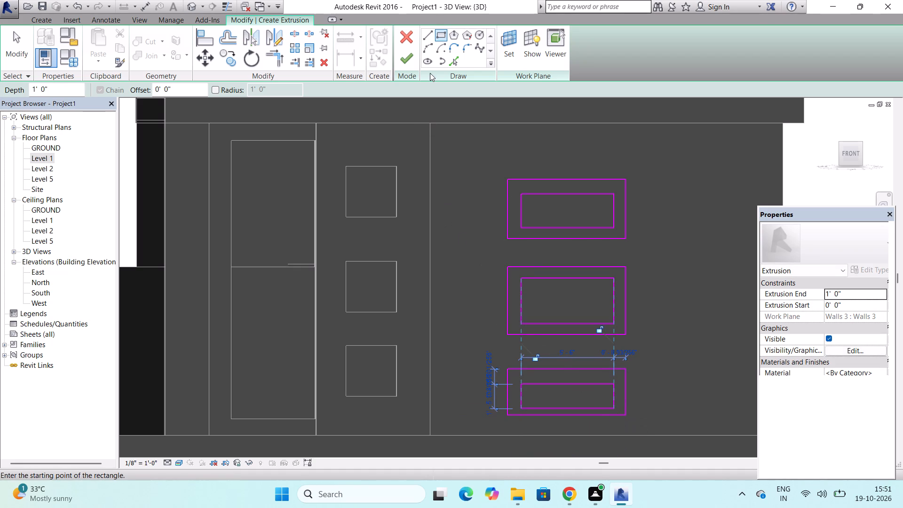
Finish the frame extrusion at a depth of 1' 0" and complete the in-place wall model.
click(399, 60)
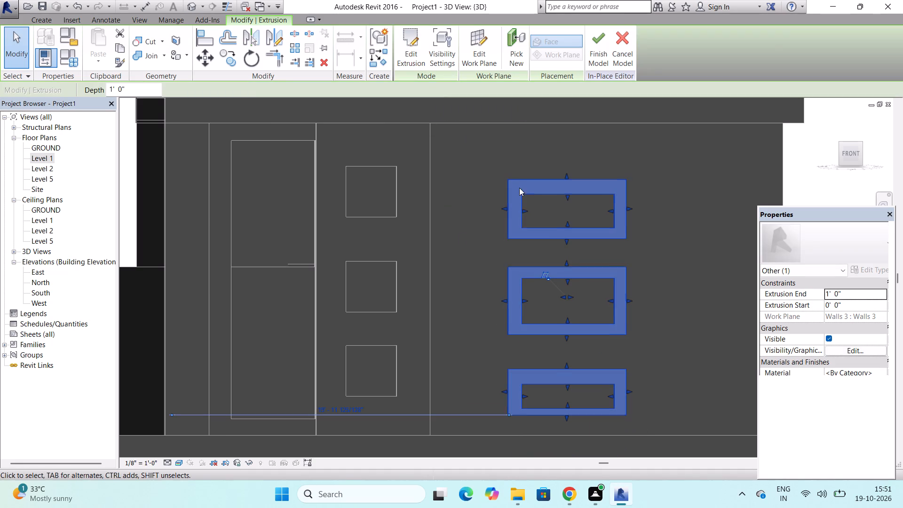
scroll(533, 204, down, 2)
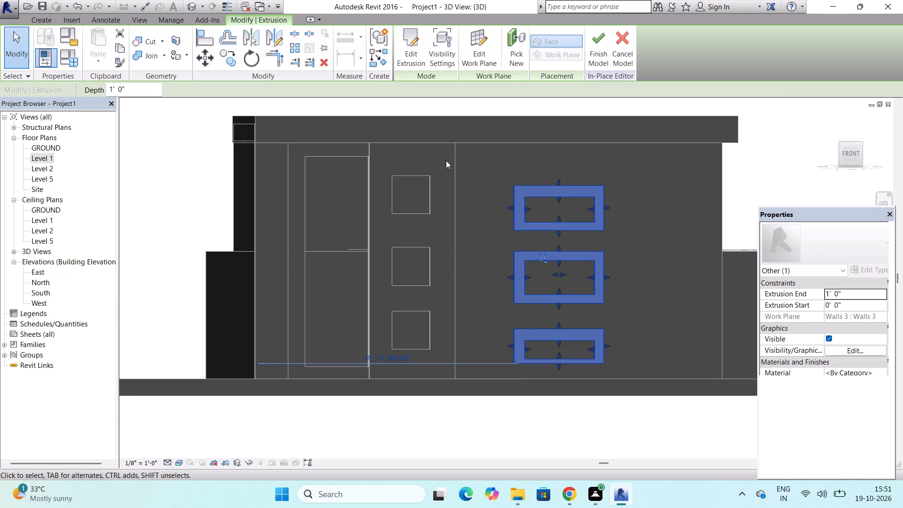
click(599, 57)
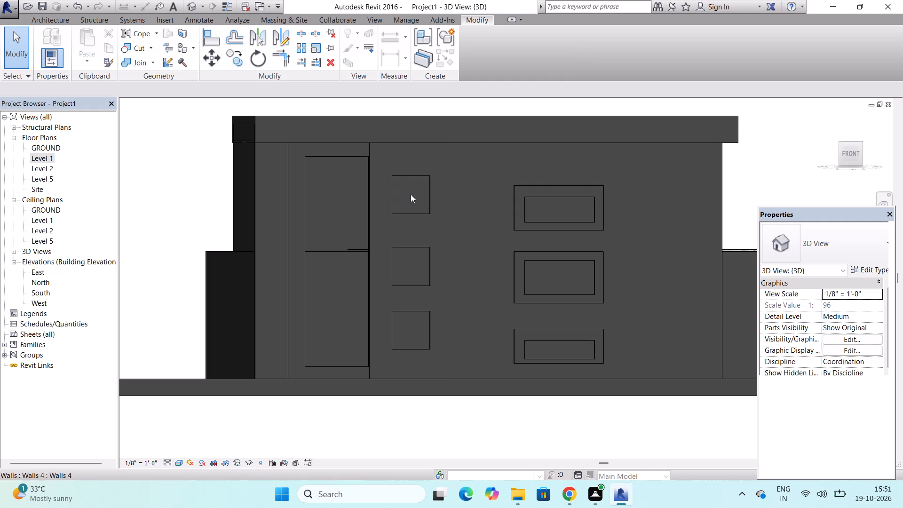
Edit the extrusion sketch of the panel with square openings, drawing a smaller rectangle about 1' 10" wide inside its uppermost square.
double_click(427, 182)
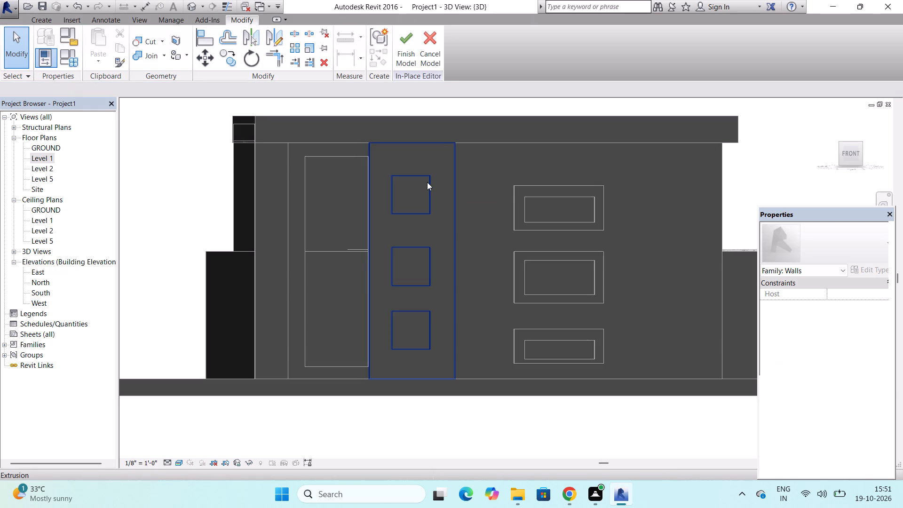
double_click(427, 182)
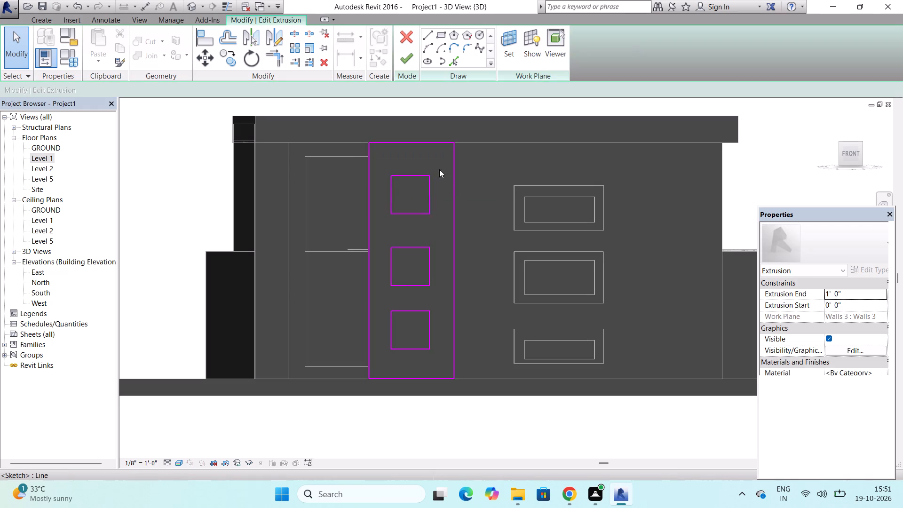
click(446, 34)
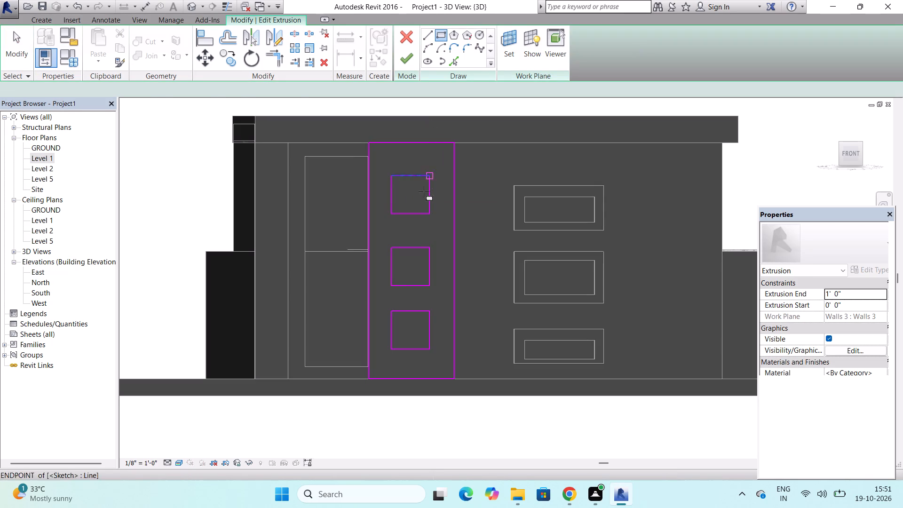
scroll(416, 182, up, 5)
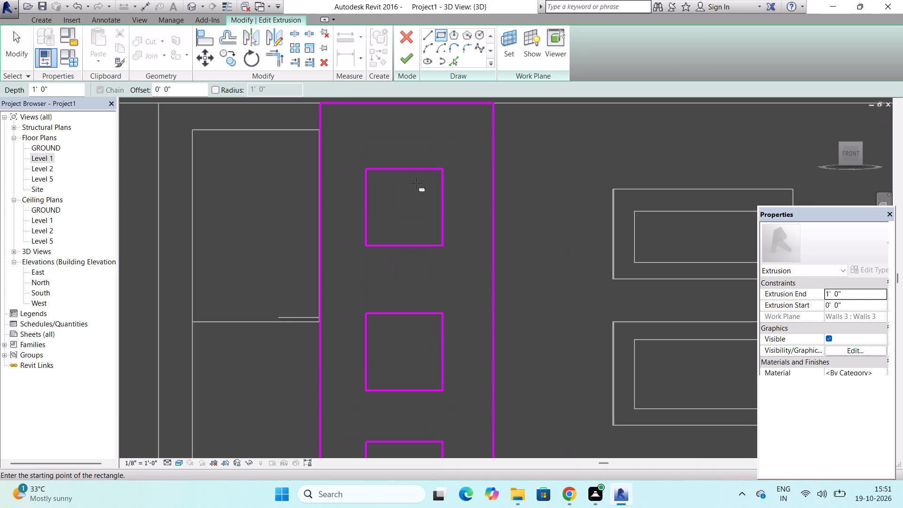
click(377, 179)
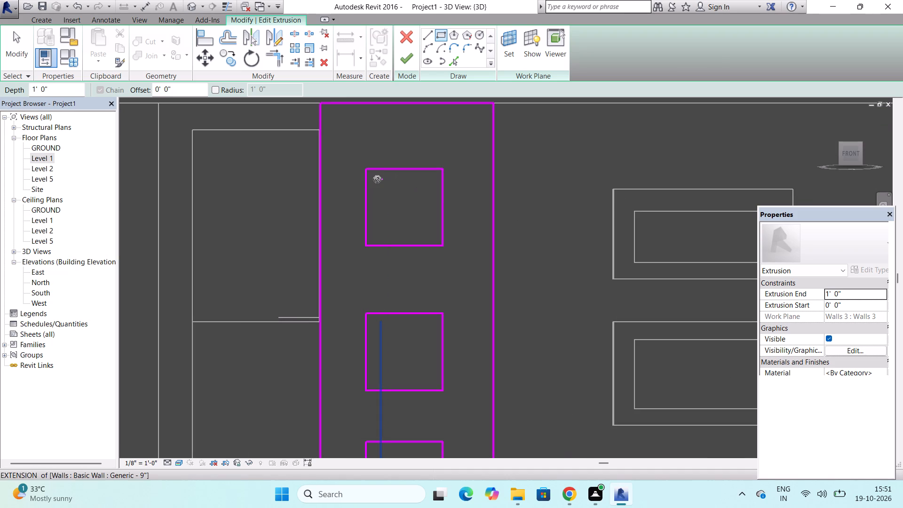
click(432, 235)
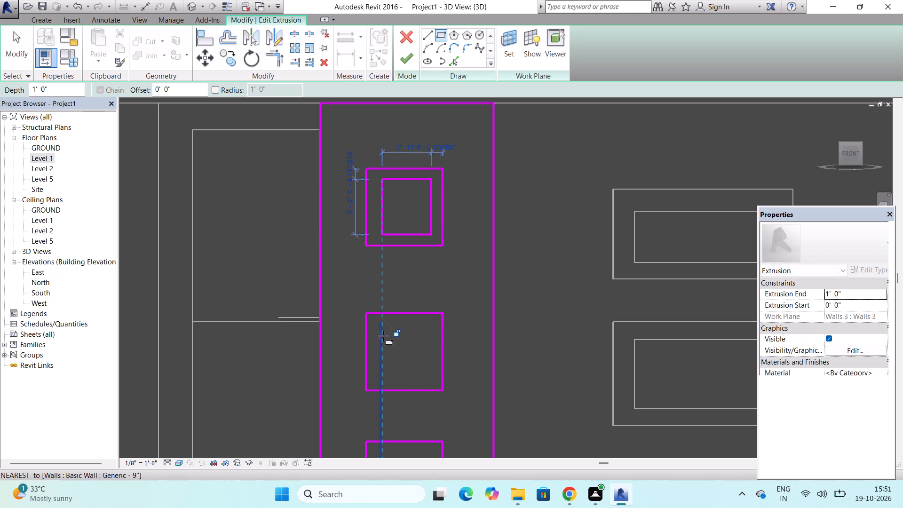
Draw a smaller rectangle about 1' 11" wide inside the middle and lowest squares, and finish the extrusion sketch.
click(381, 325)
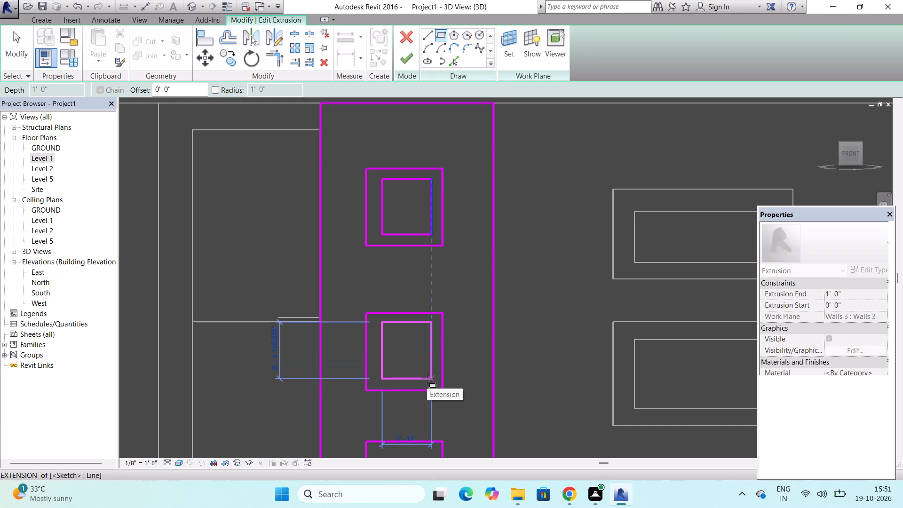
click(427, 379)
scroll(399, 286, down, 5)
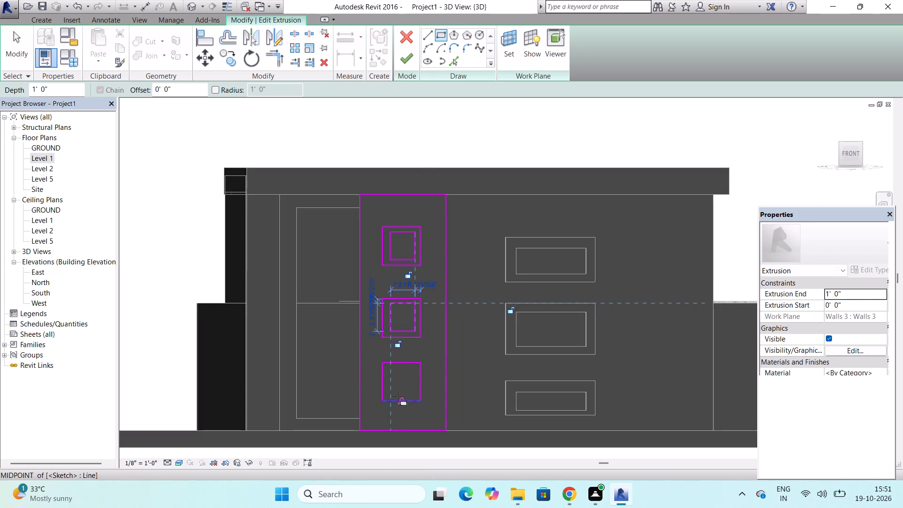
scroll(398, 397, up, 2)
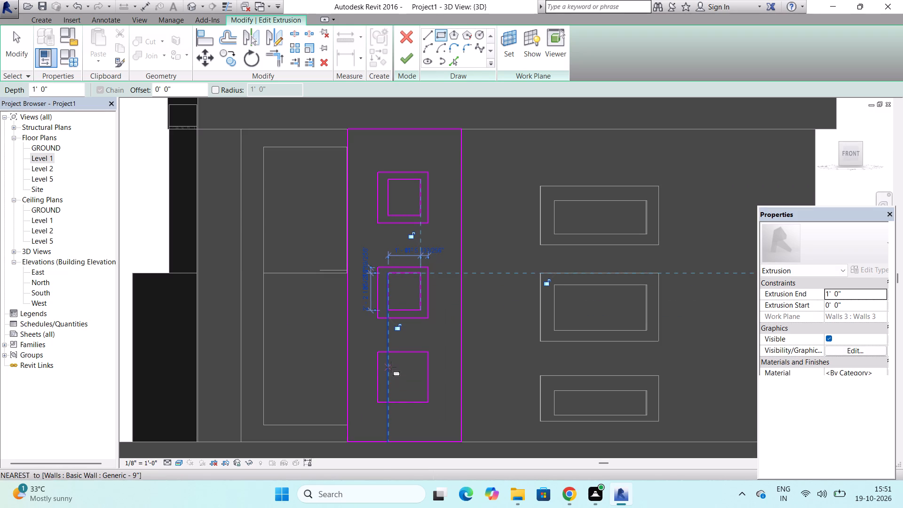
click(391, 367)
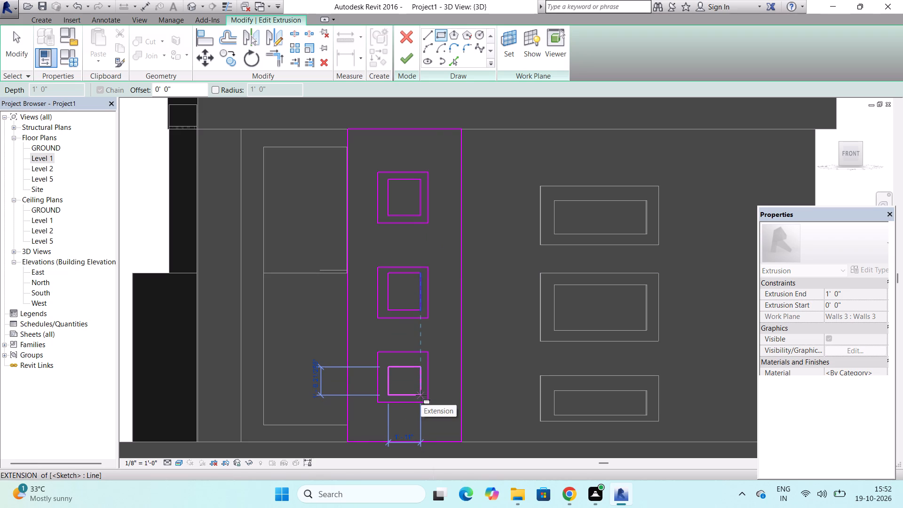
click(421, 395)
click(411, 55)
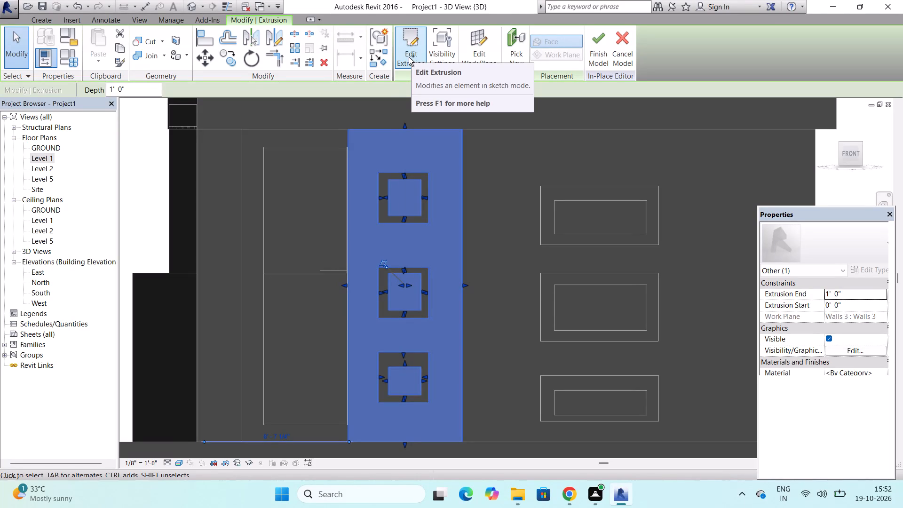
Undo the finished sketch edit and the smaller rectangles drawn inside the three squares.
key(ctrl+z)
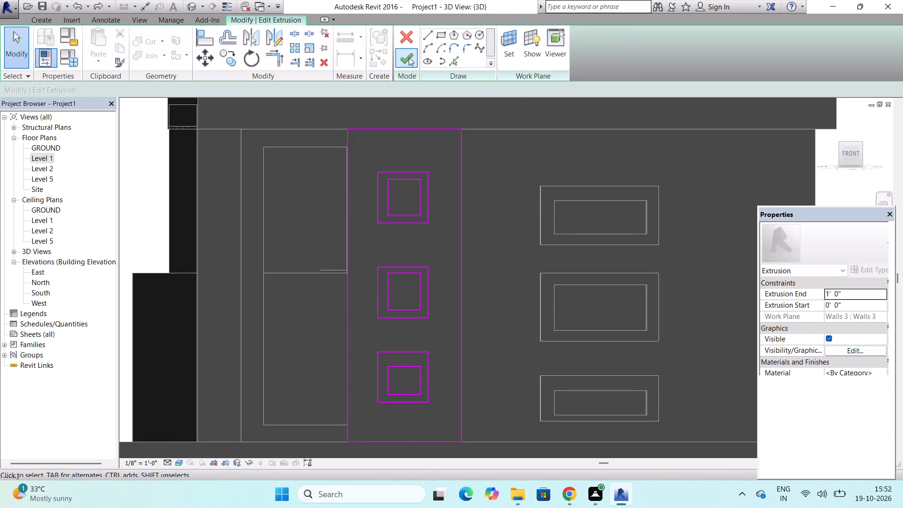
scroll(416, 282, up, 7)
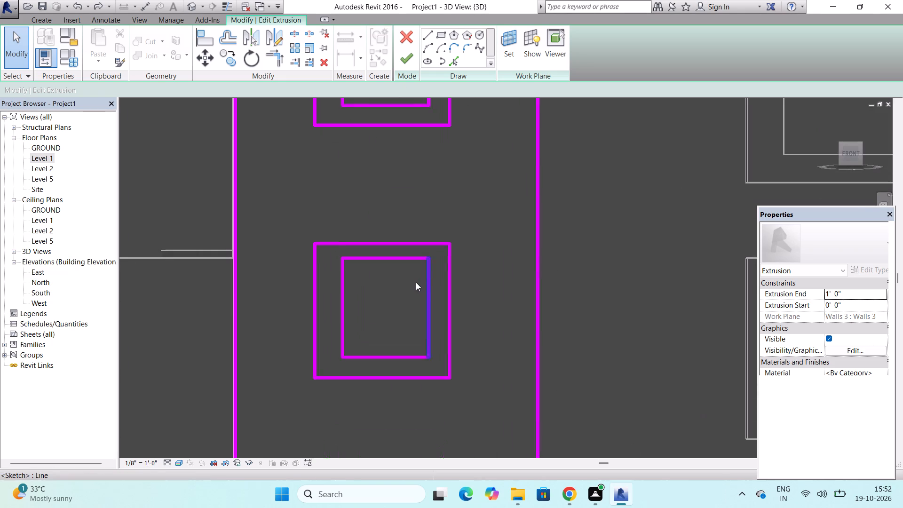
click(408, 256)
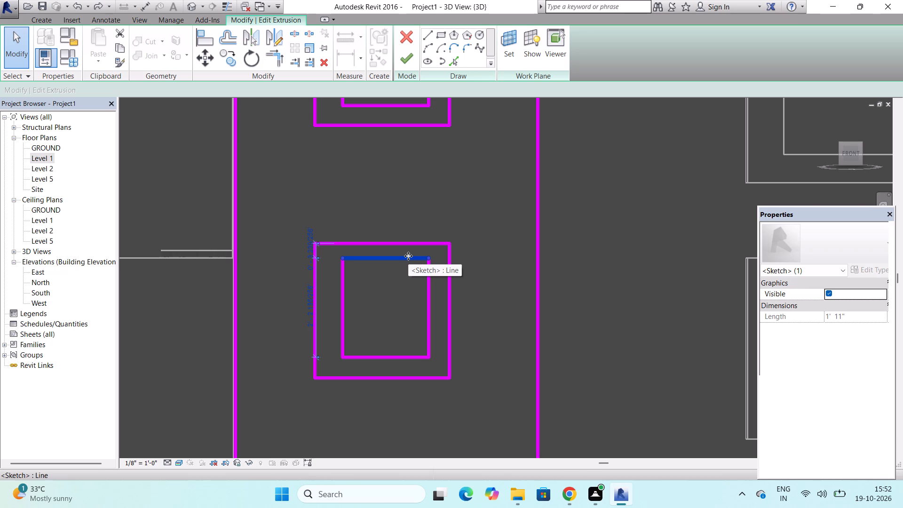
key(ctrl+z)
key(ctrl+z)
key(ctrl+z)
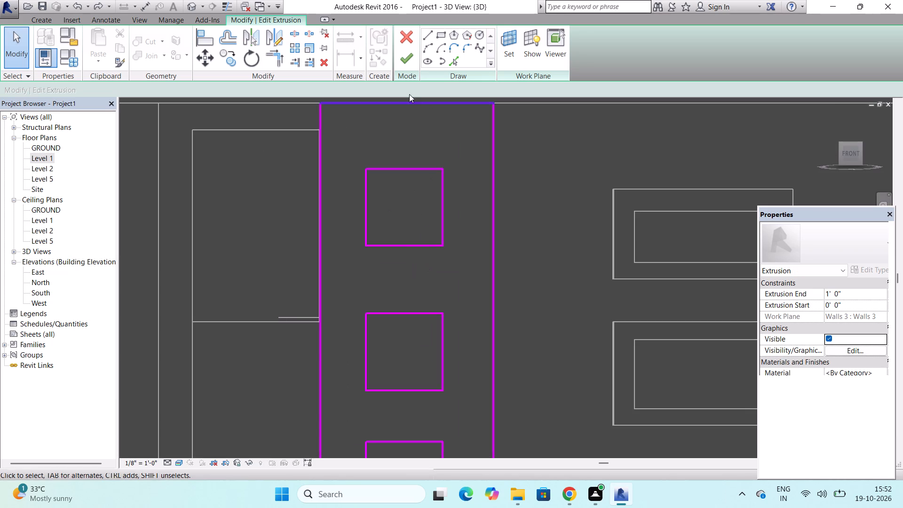
Finish the extrusion sketch of the panel with square openings and complete its in-place model.
click(407, 64)
scroll(421, 121, down, 4)
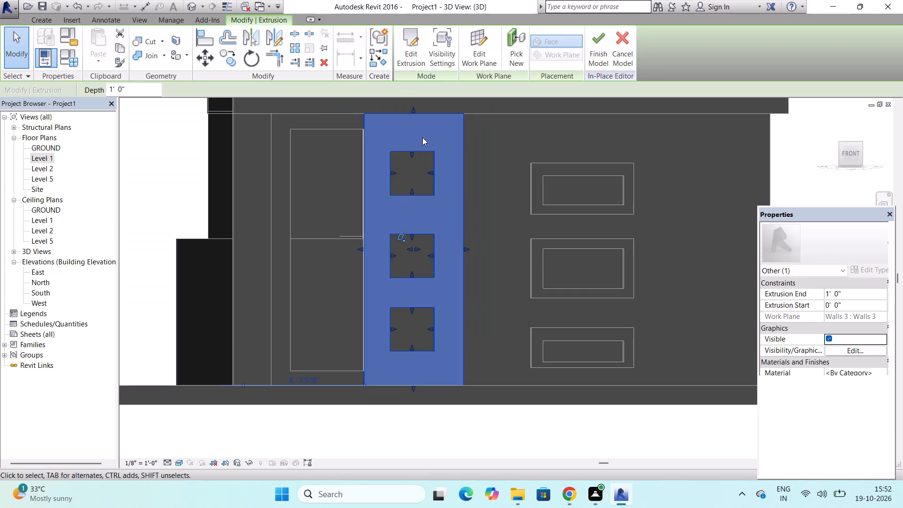
scroll(457, 262, down, 1)
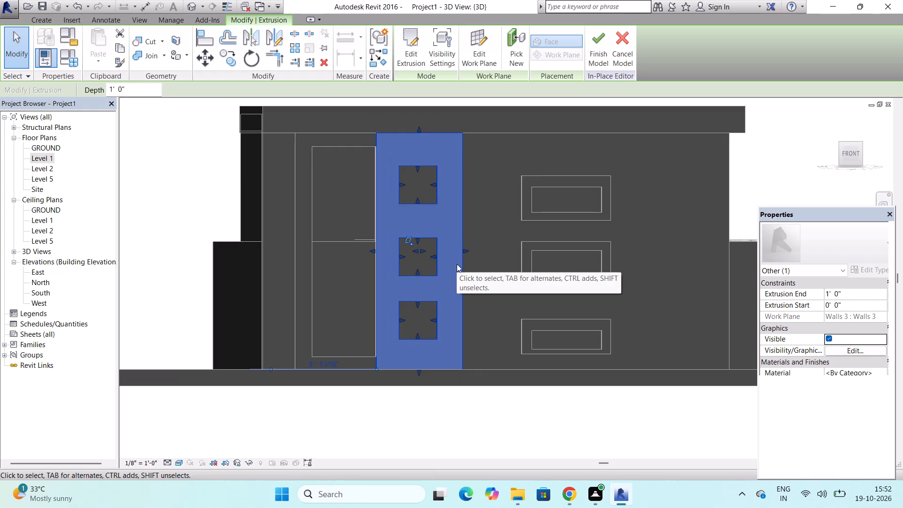
scroll(457, 264, down, 2)
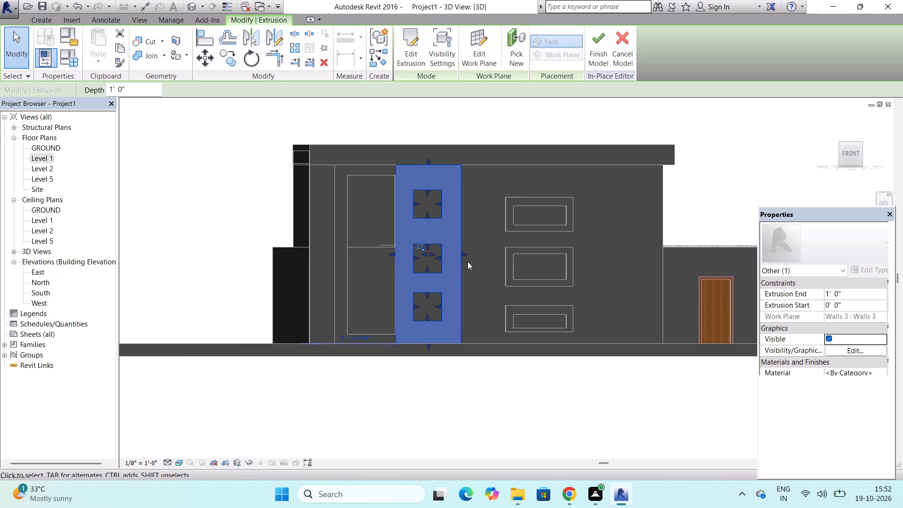
scroll(470, 257, down, 3)
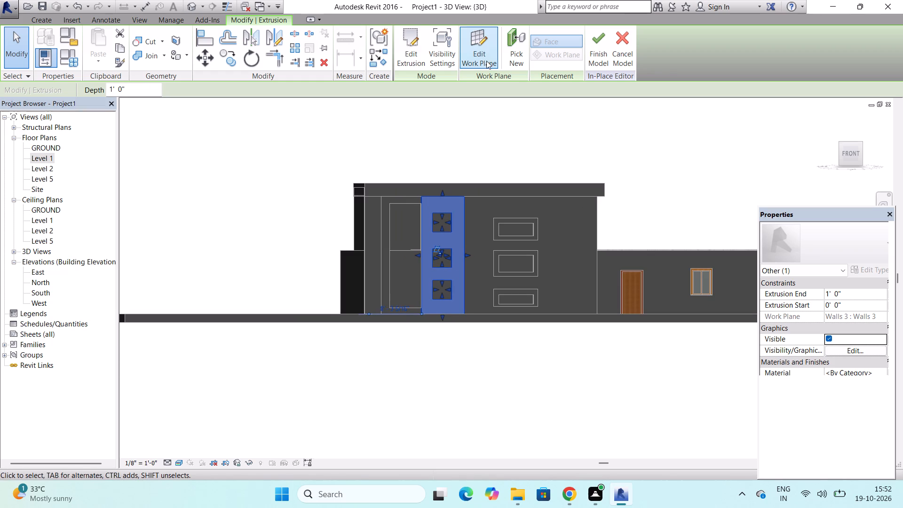
click(594, 62)
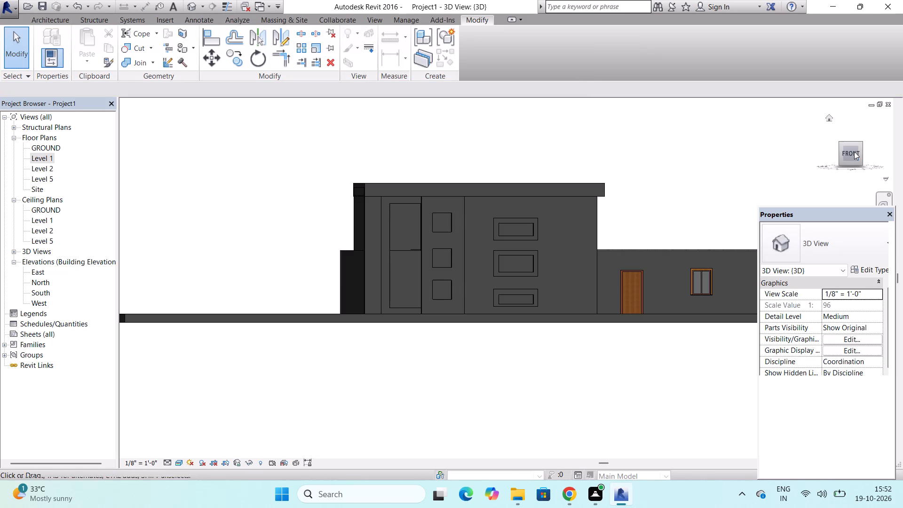
Examine the facade's panels and projecting frames from the front, the side and above.
drag(841, 144, 802, 155)
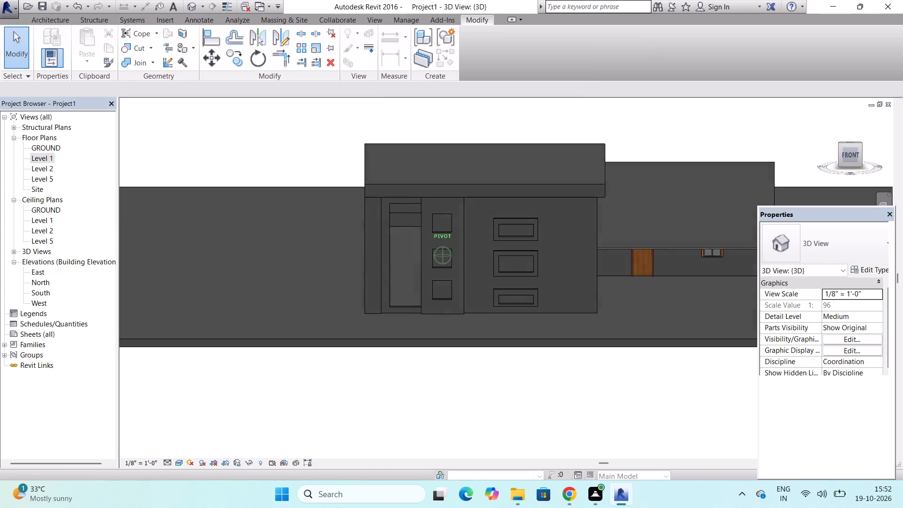
drag(802, 155, 643, 161)
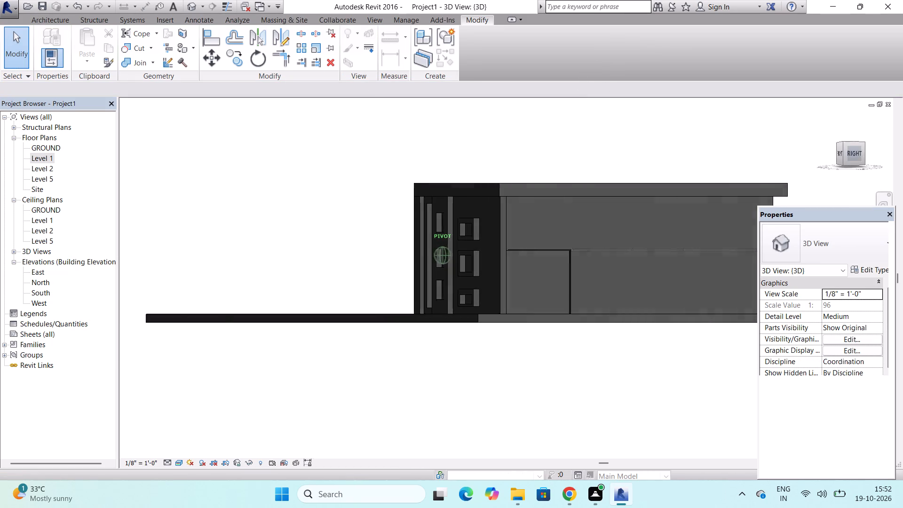
drag(643, 161, 650, 165)
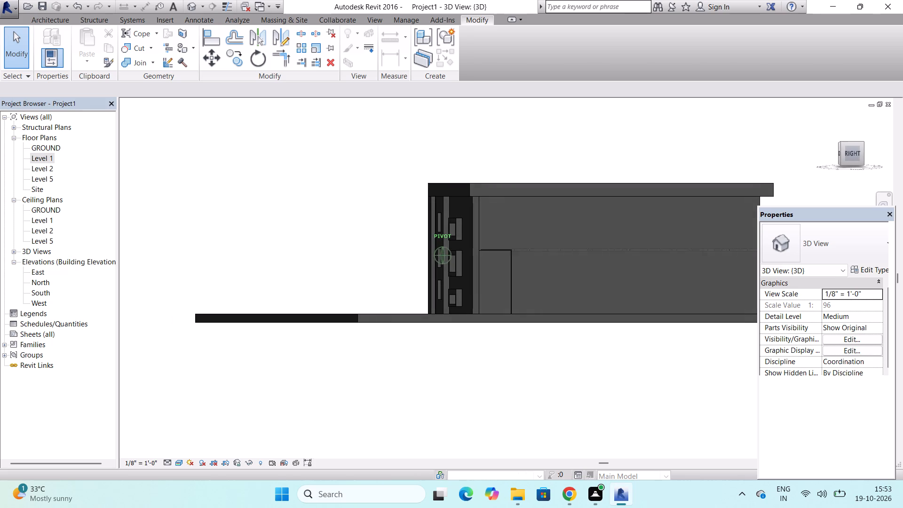
drag(650, 165, 822, 135)
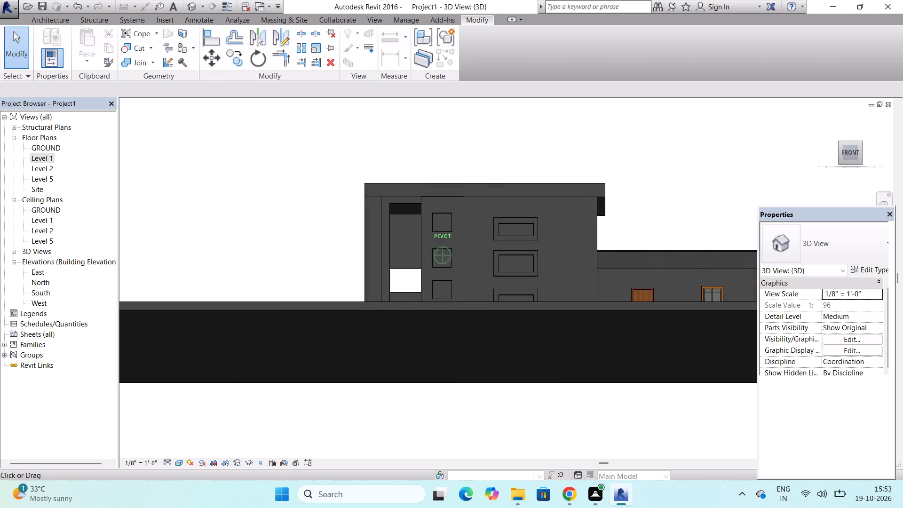
drag(822, 135, 817, 161)
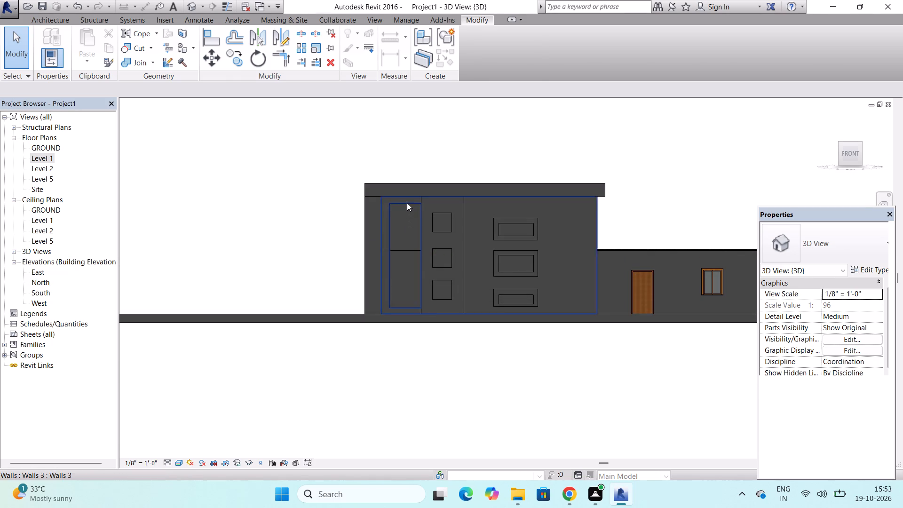
scroll(407, 203, up, 5)
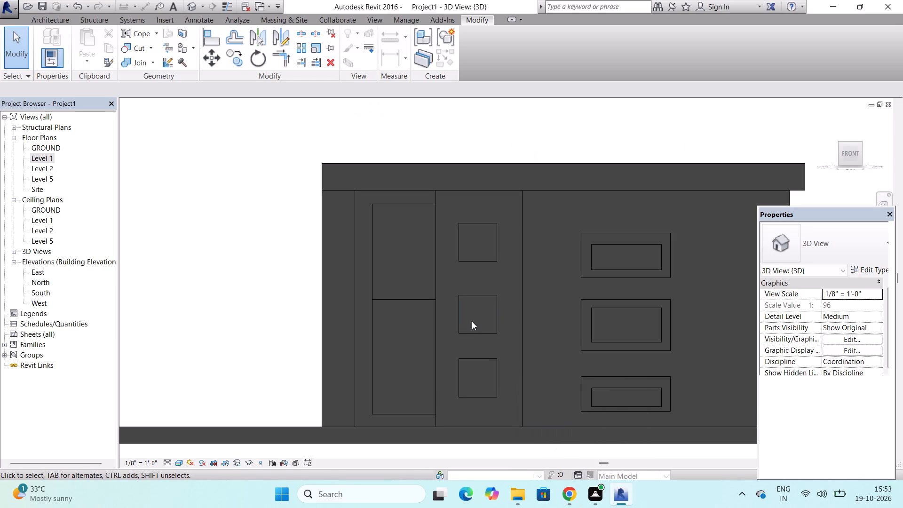
scroll(397, 228, up, 2)
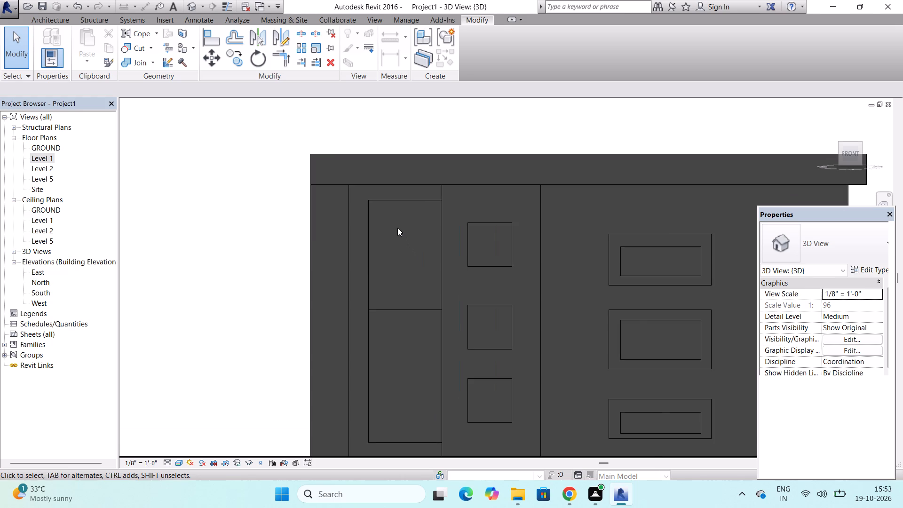
Create a new in-place model in the Walls category, keeping the default name.
click(39, 20)
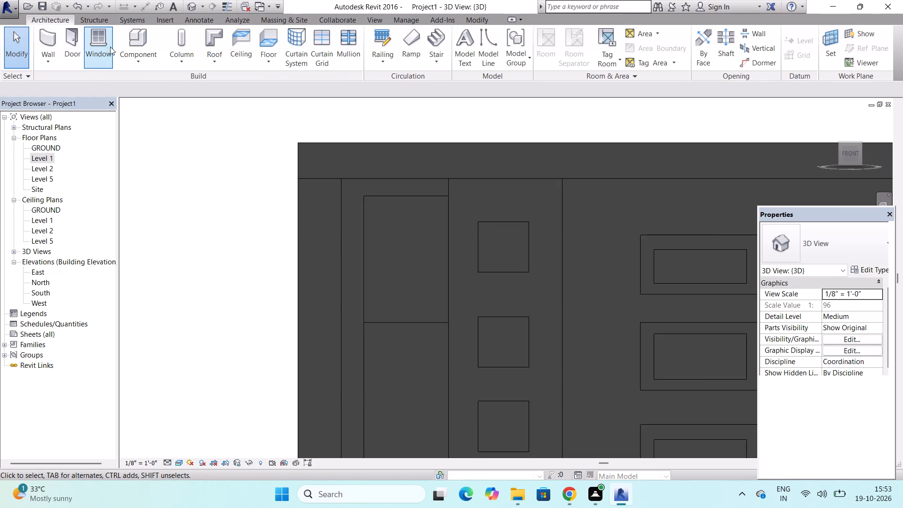
click(123, 54)
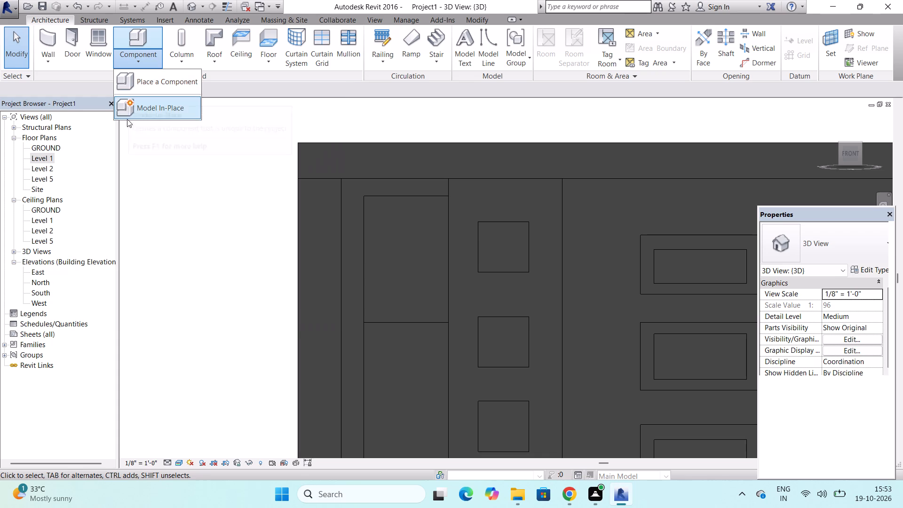
click(135, 108)
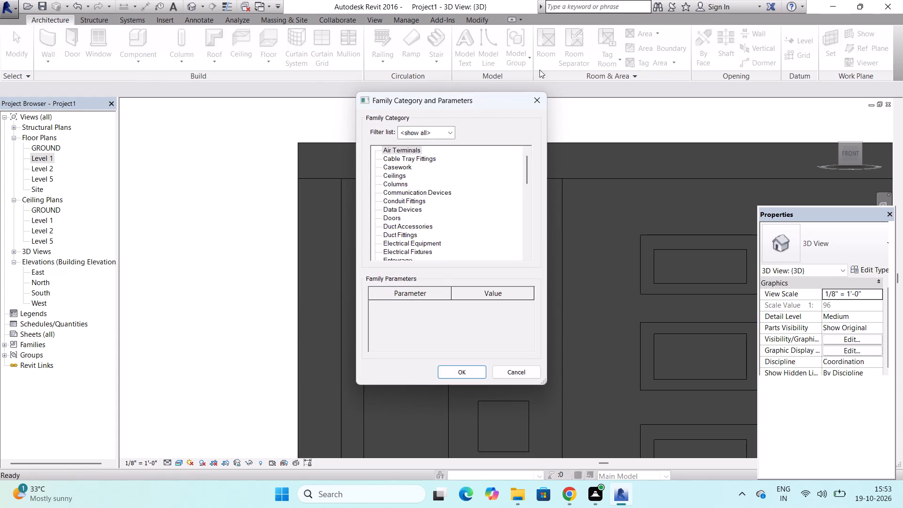
scroll(406, 212, down, 20)
scroll(406, 212, down, 14)
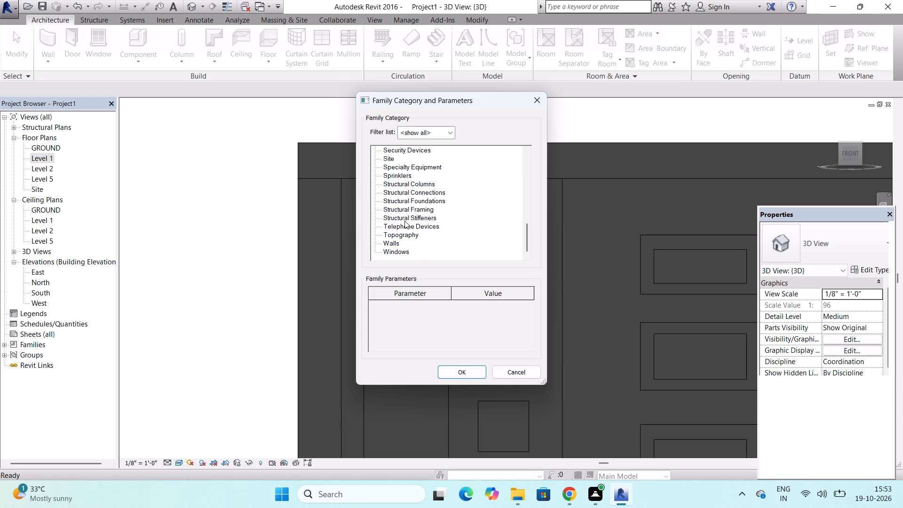
scroll(404, 221, down, 4)
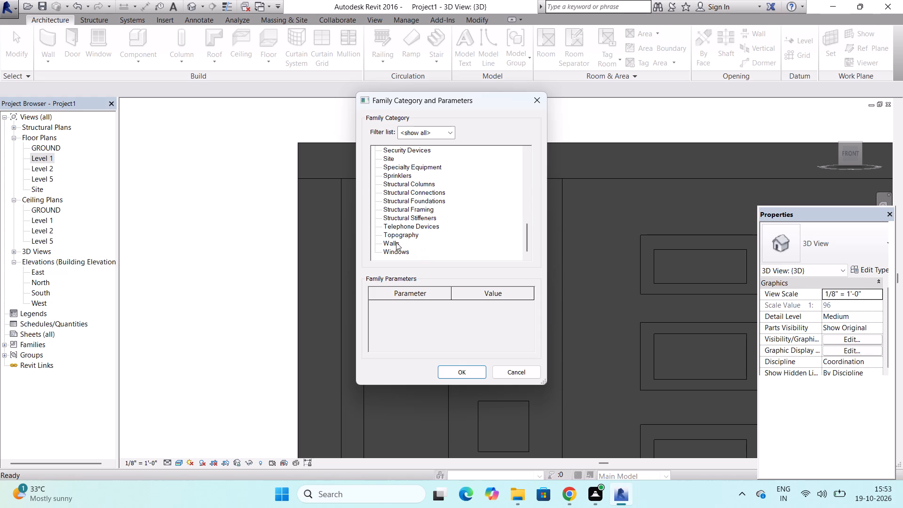
click(396, 242)
click(451, 375)
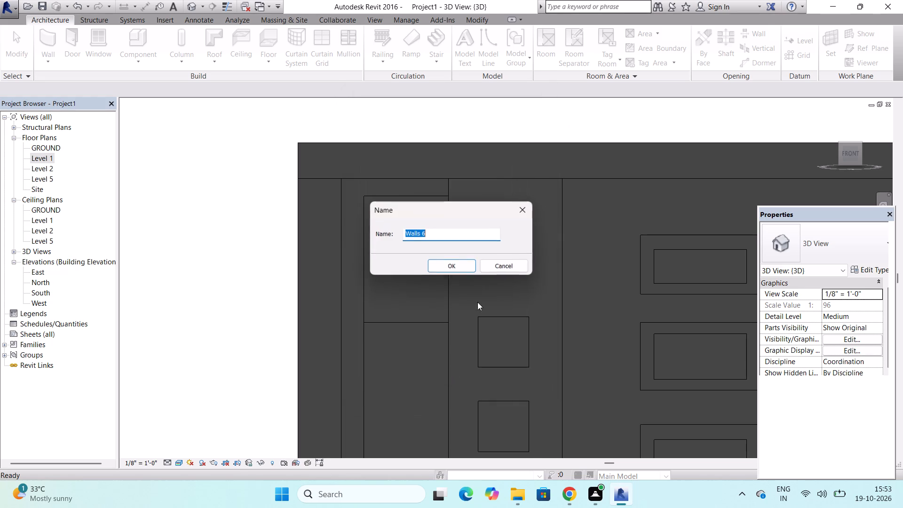
click(457, 264)
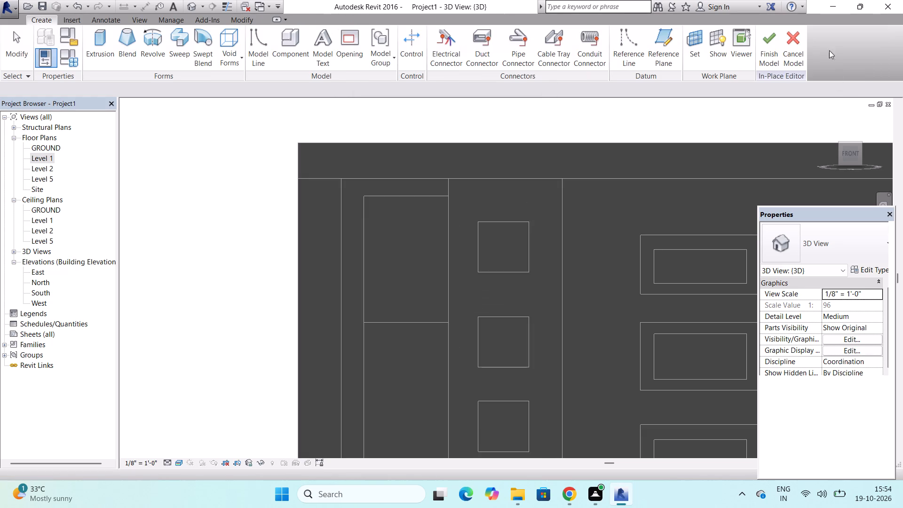
Set the work plane by picking the face of the in-place wall surrounding the tall opening.
click(702, 40)
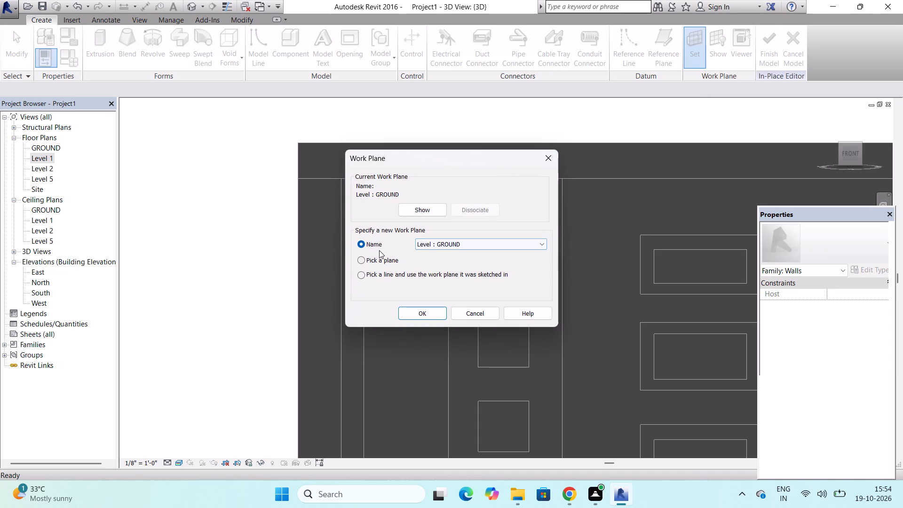
click(362, 261)
click(436, 308)
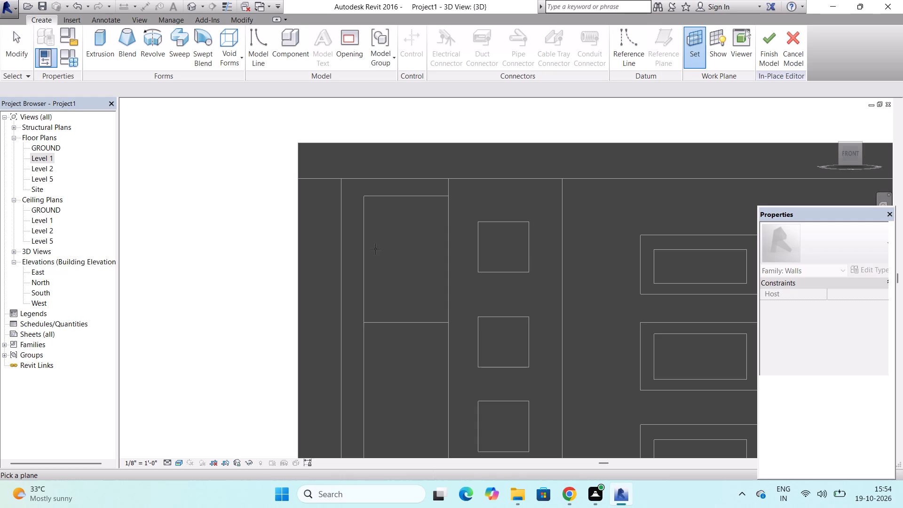
click(360, 229)
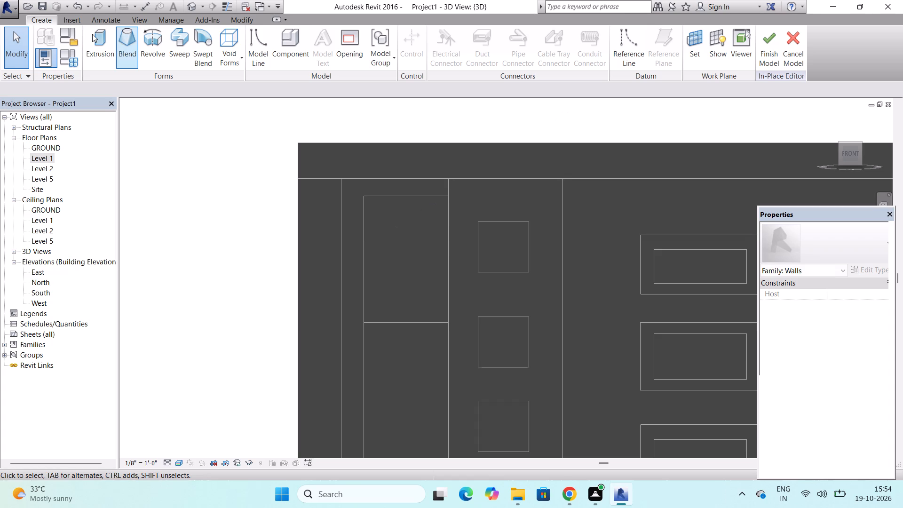
Start an extrusion on the picked face of the in-place wall.
click(96, 33)
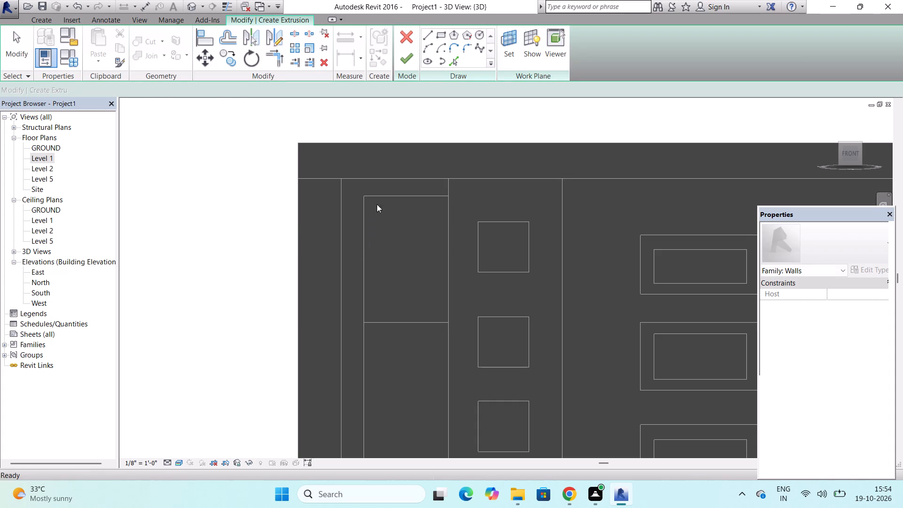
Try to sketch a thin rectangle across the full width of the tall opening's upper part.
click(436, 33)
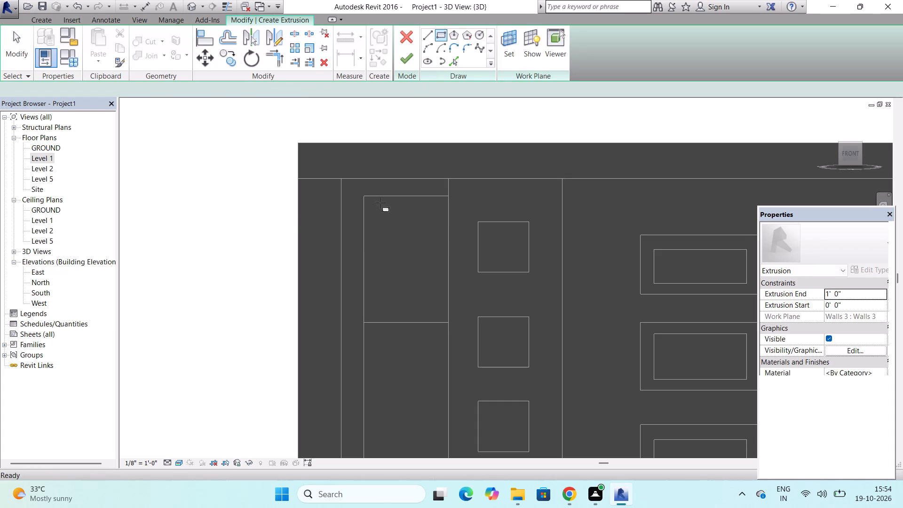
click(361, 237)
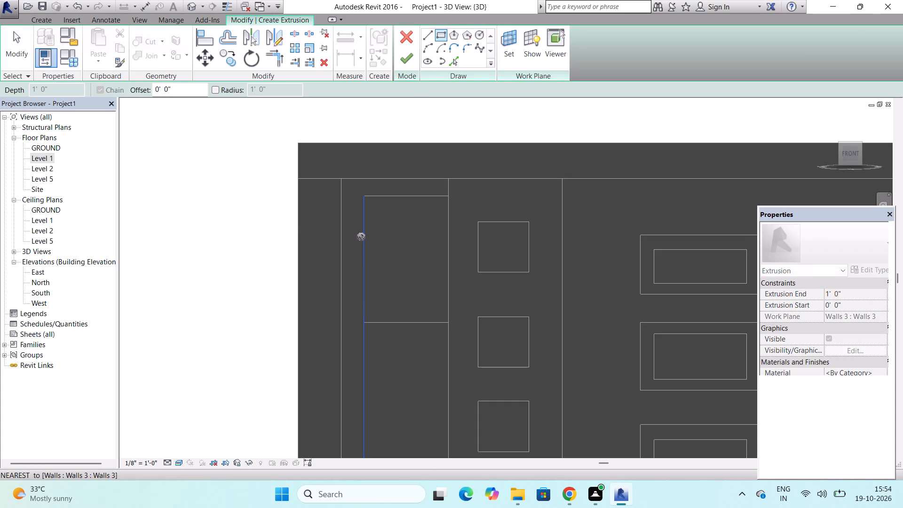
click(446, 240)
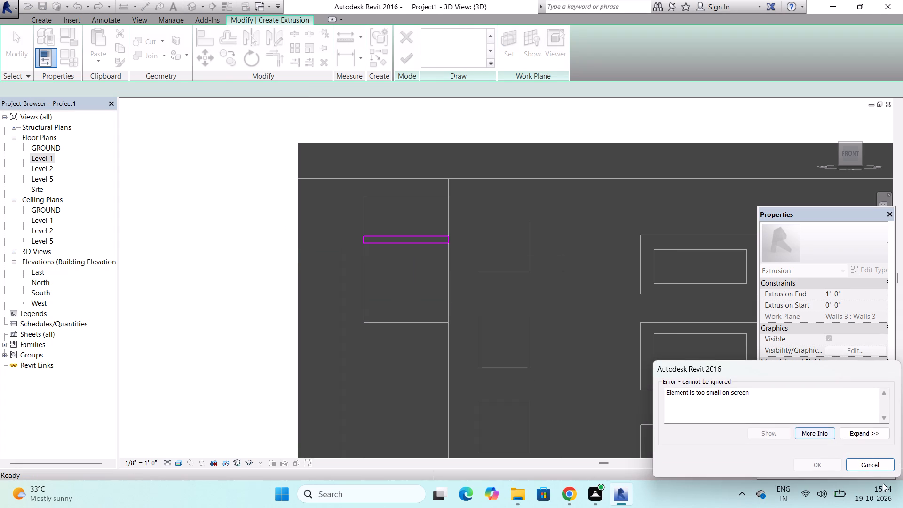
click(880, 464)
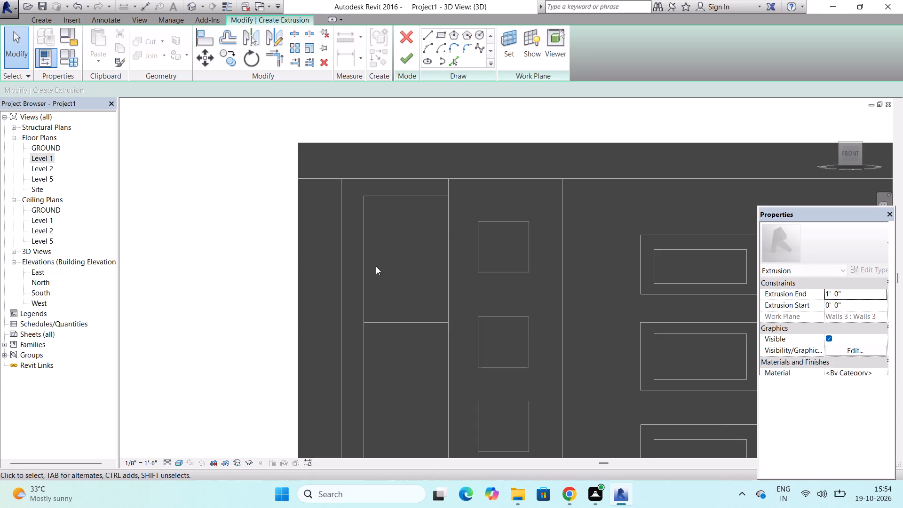
Sketch a rectangle about 1'-4" wide and 10" high on the narrow wall strip beside the tall opening, near its upper end.
click(436, 35)
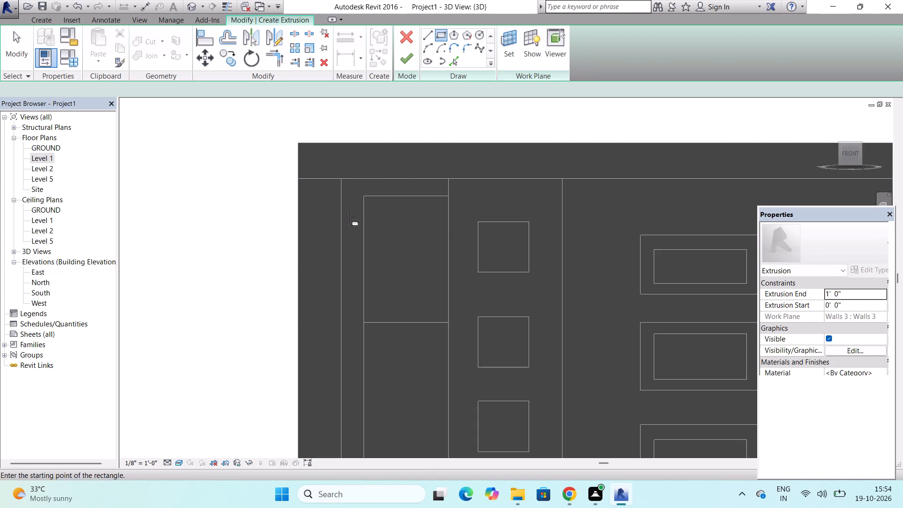
click(346, 228)
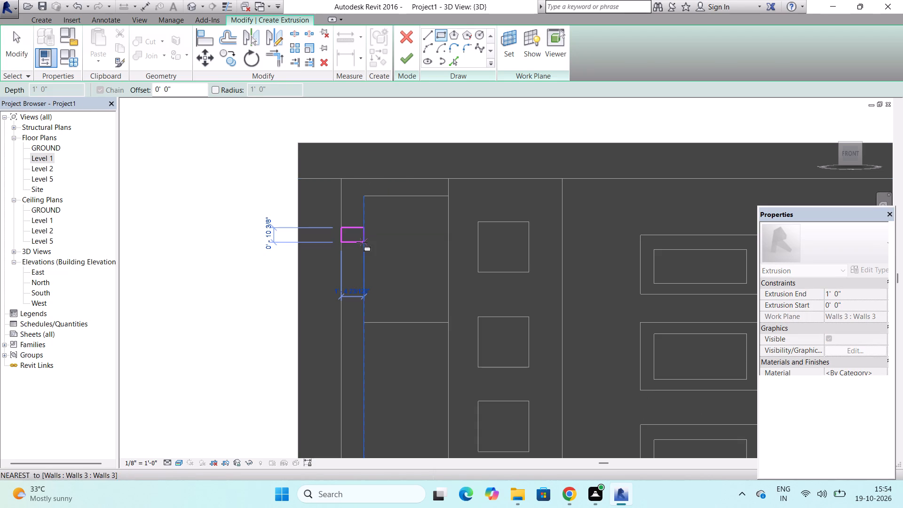
click(362, 242)
scroll(361, 211, down, 4)
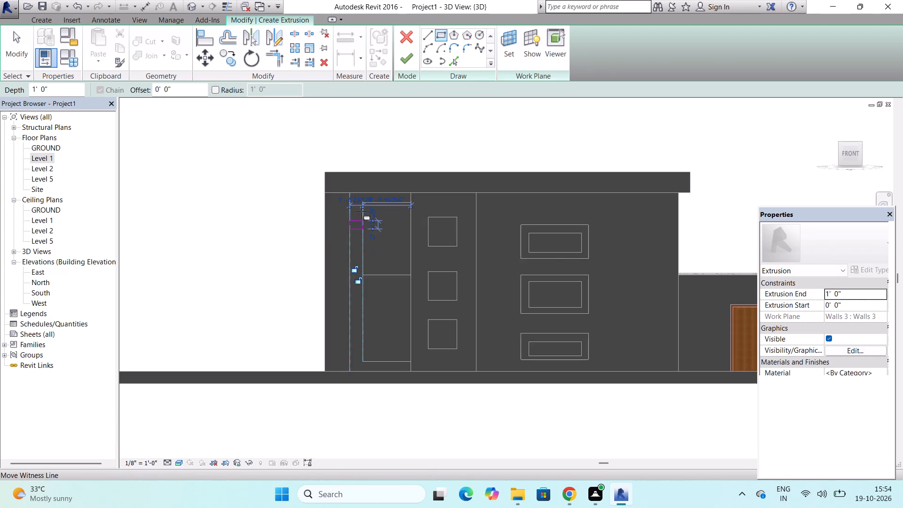
scroll(349, 246, up, 4)
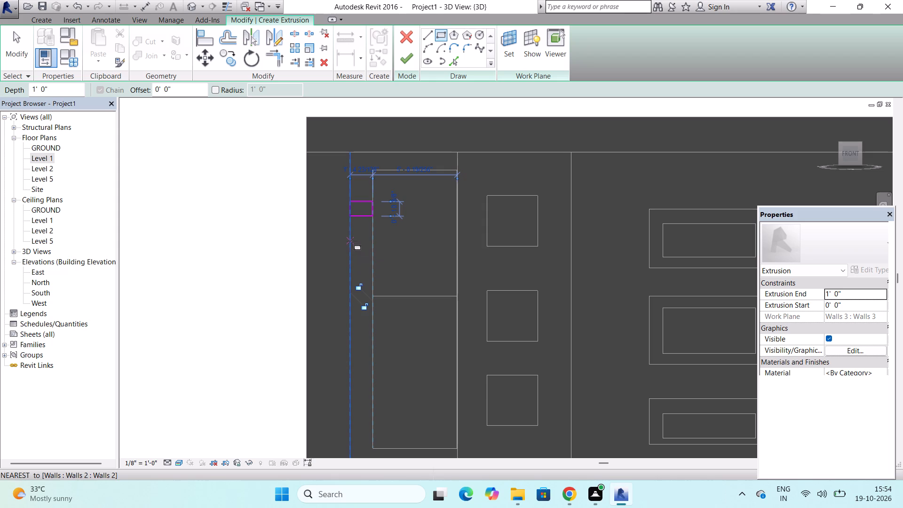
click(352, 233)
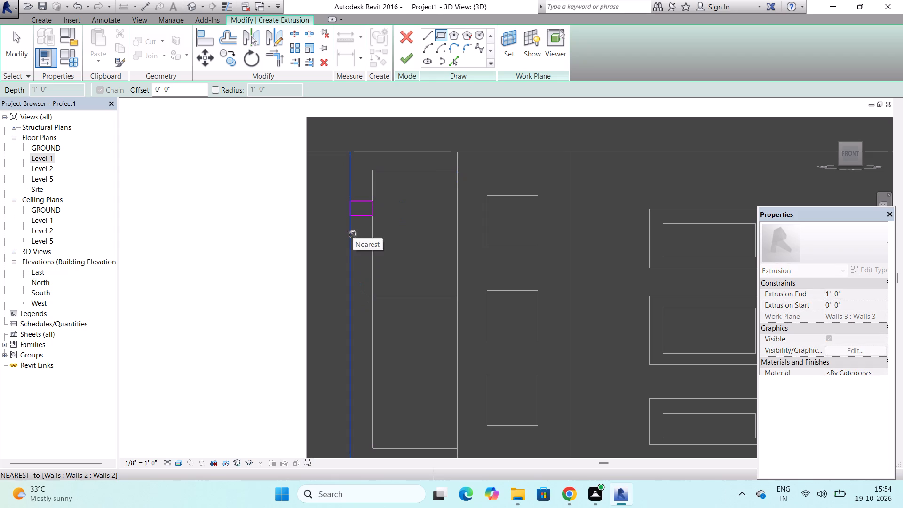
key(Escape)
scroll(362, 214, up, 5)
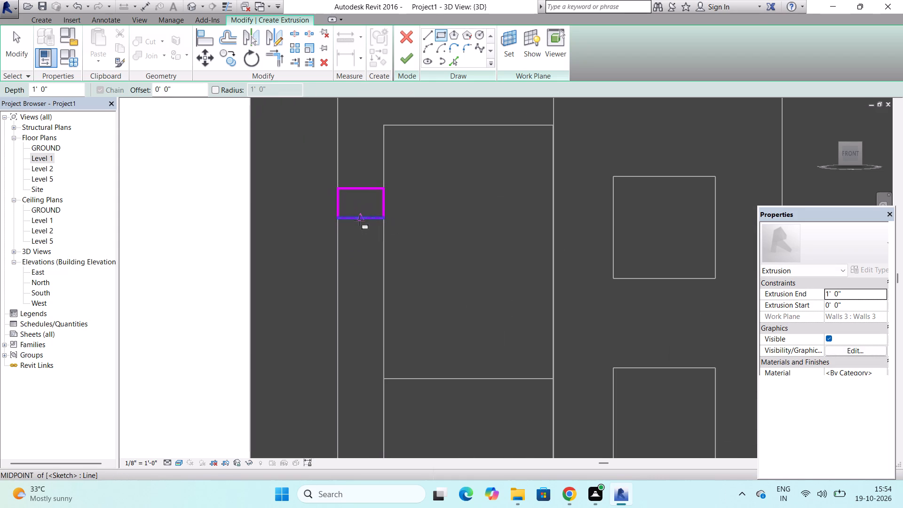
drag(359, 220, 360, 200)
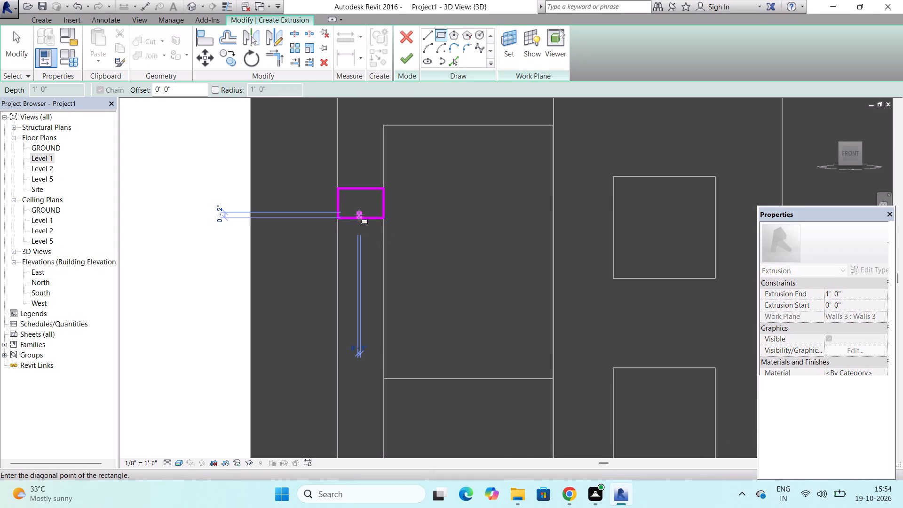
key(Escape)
Move the sketched rectangle's lower edge upward, reducing the rectangle to about half its height.
key(Escape)
key(Escape)
drag(359, 217, 363, 197)
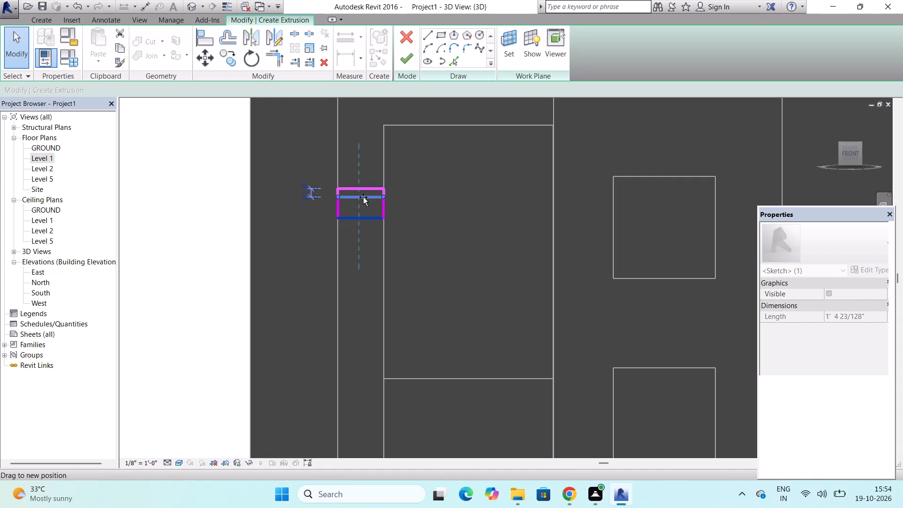
drag(363, 197, 363, 200)
click(363, 200)
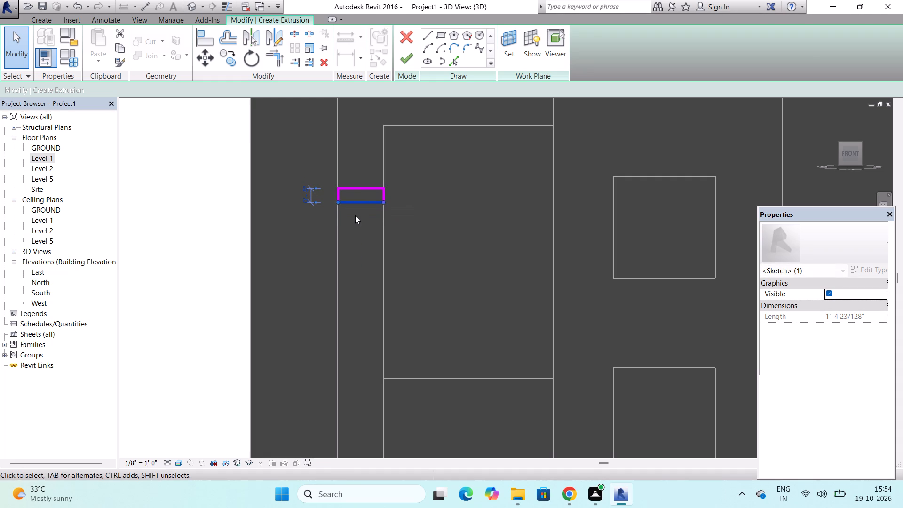
key(Escape)
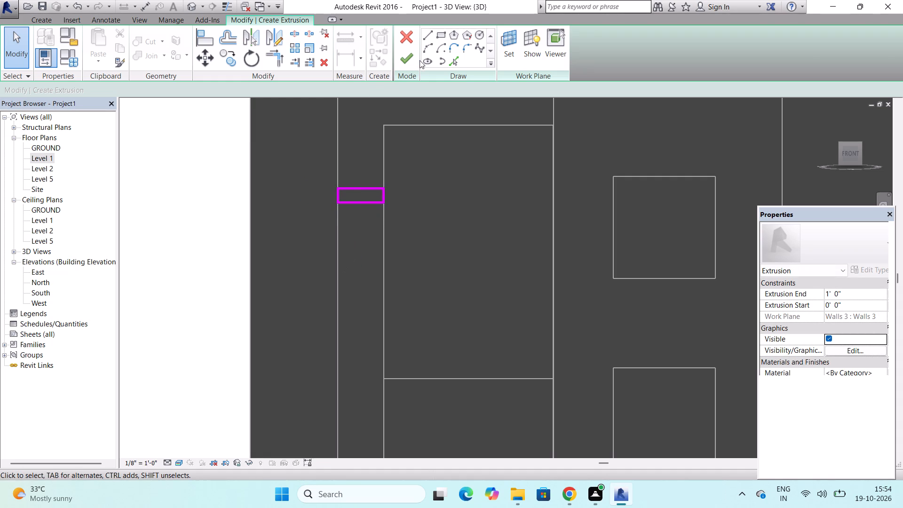
Copy the thin rectangle straight down the narrow wall strip twice, making a spaced column of three.
drag(326, 182, 328, 183)
drag(328, 183, 394, 220)
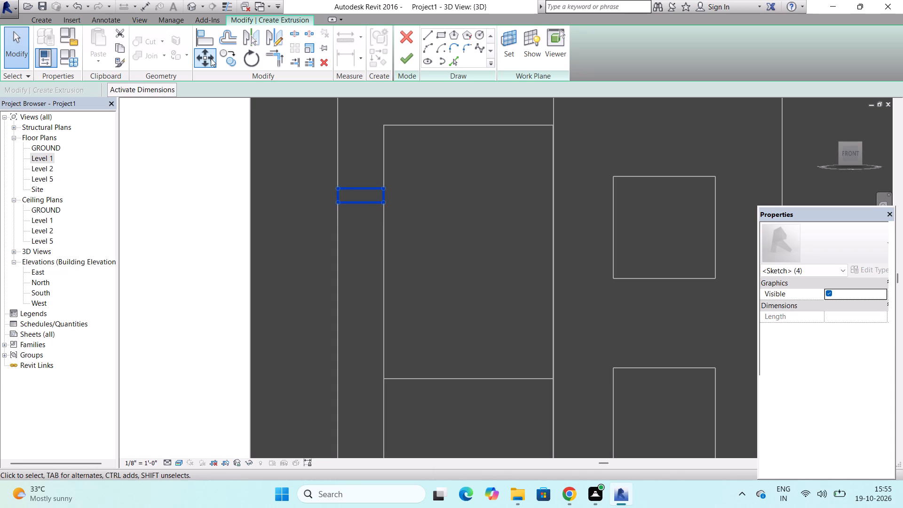
click(227, 61)
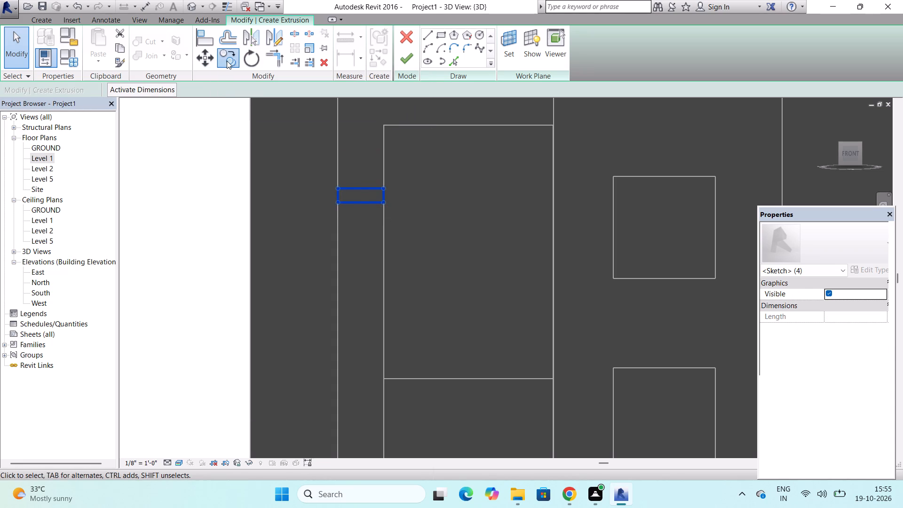
click(358, 194)
scroll(358, 194, down, 2)
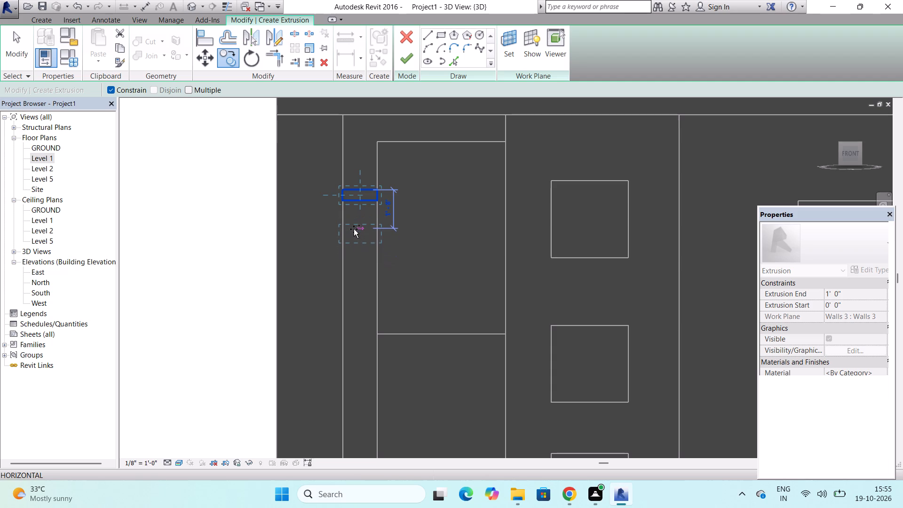
click(354, 229)
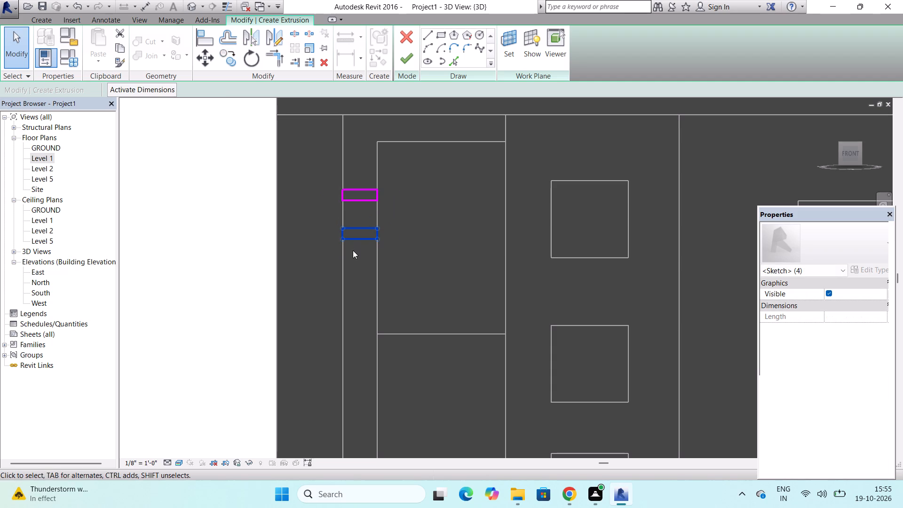
click(219, 51)
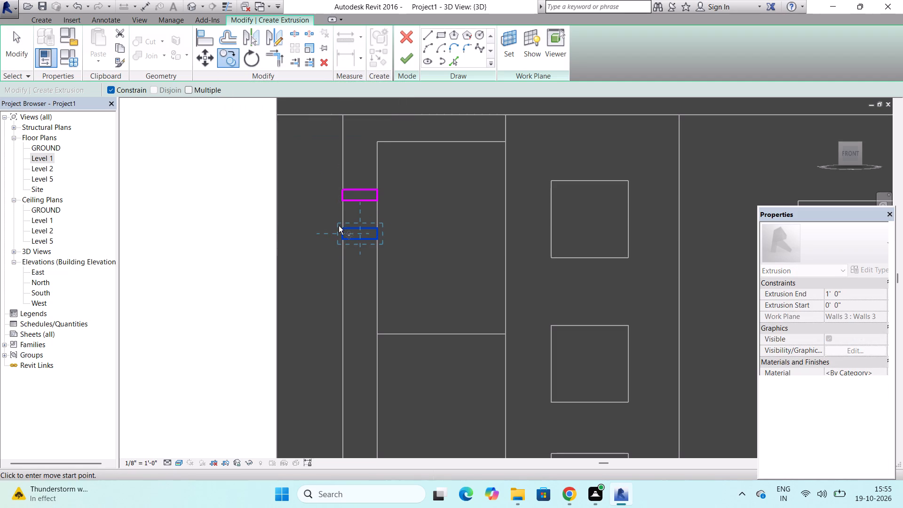
click(358, 232)
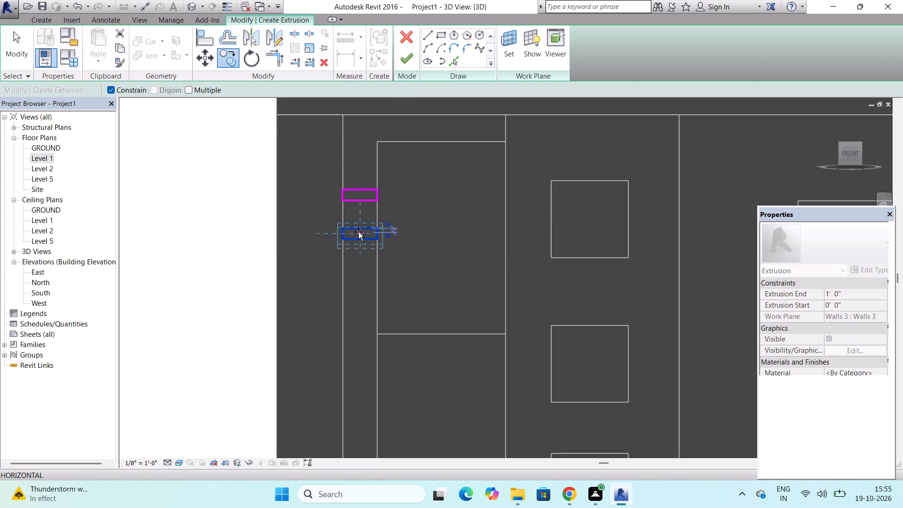
click(359, 270)
scroll(359, 270, down, 4)
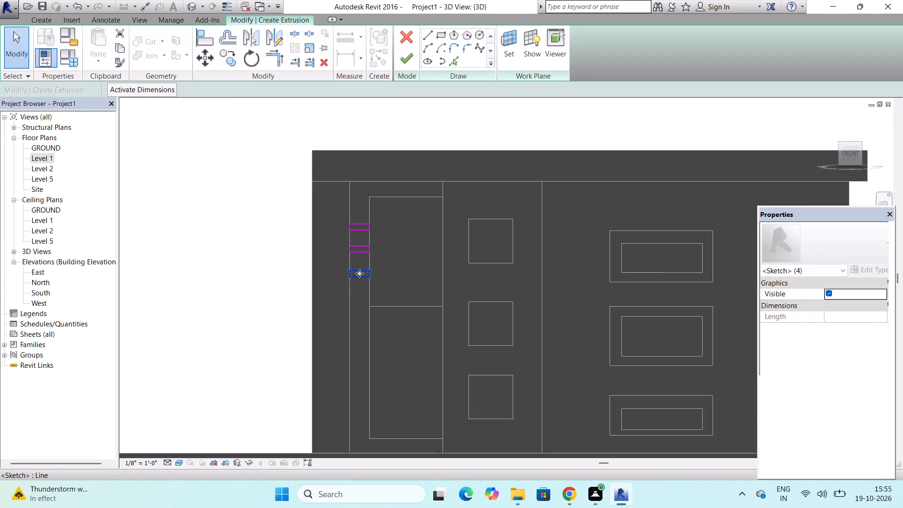
Copy the lowest rectangle downward twice more along the narrow strip, extending the column to five.
click(222, 53)
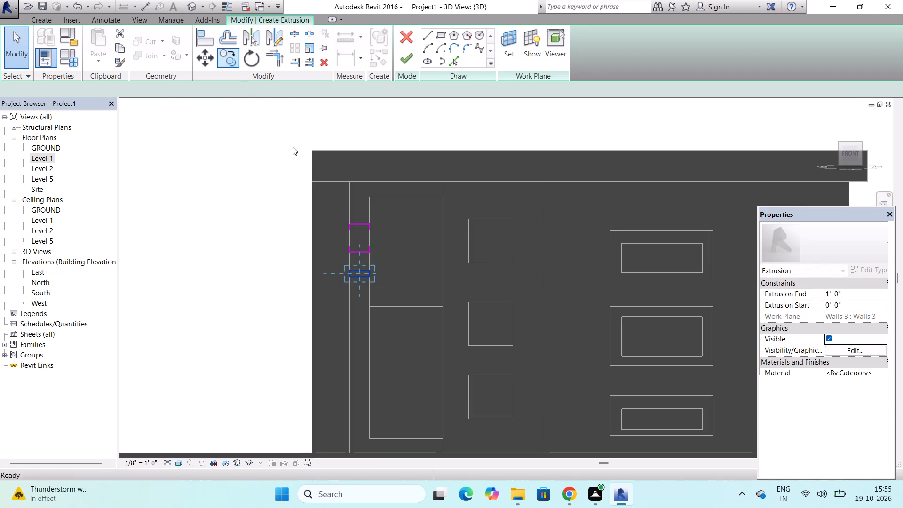
scroll(339, 272, up, 3)
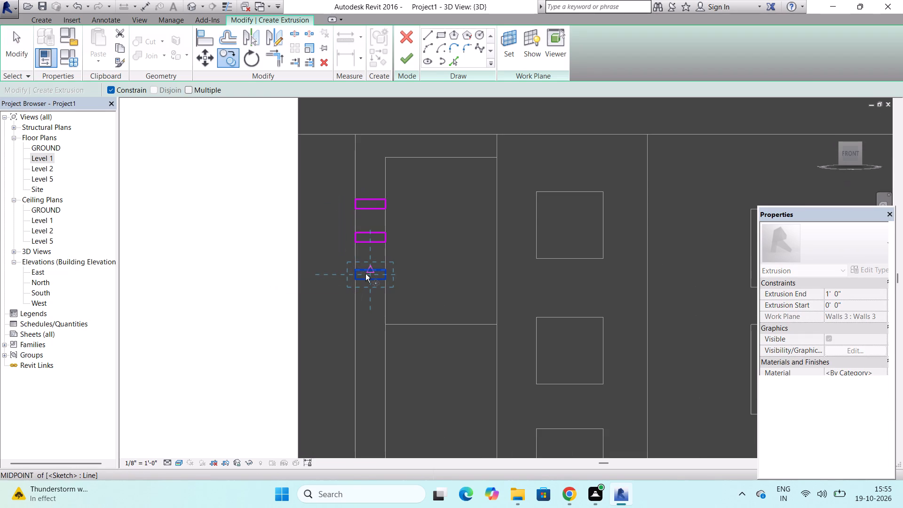
click(369, 277)
scroll(369, 277, down, 2)
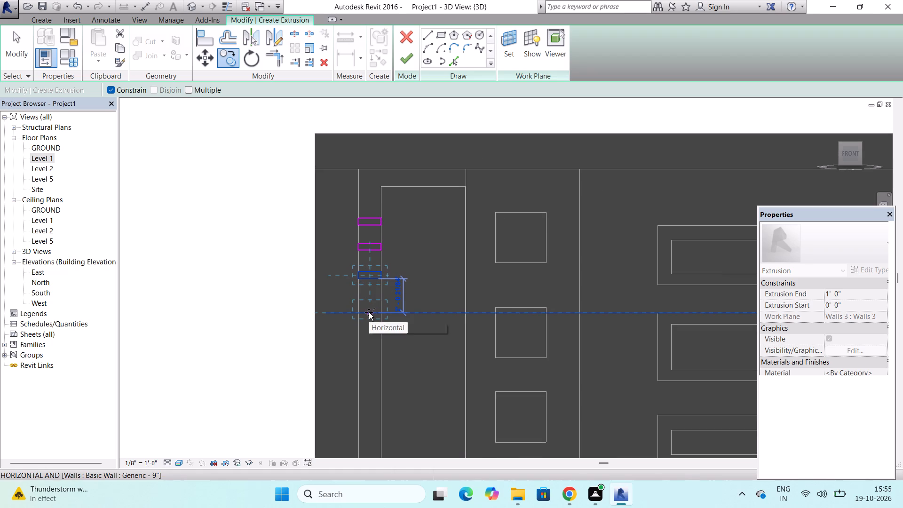
click(369, 312)
scroll(366, 286, down, 2)
scroll(366, 305, up, 5)
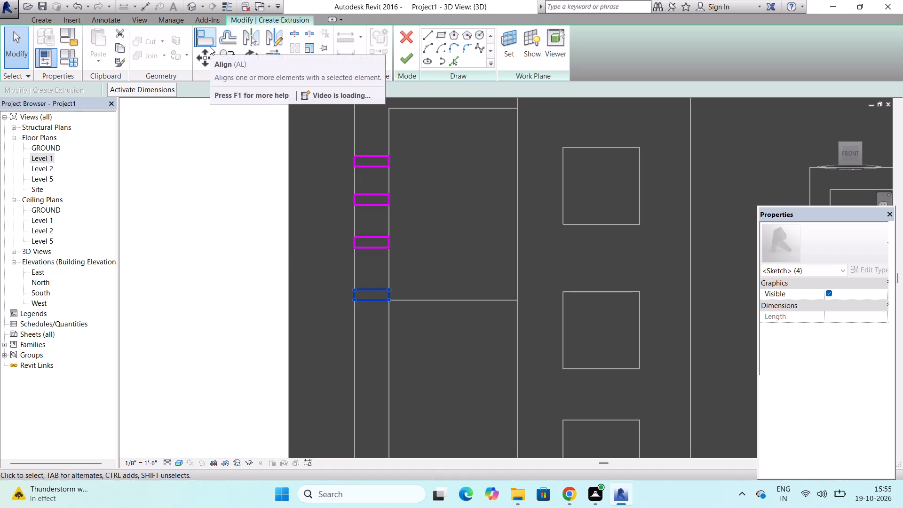
click(221, 59)
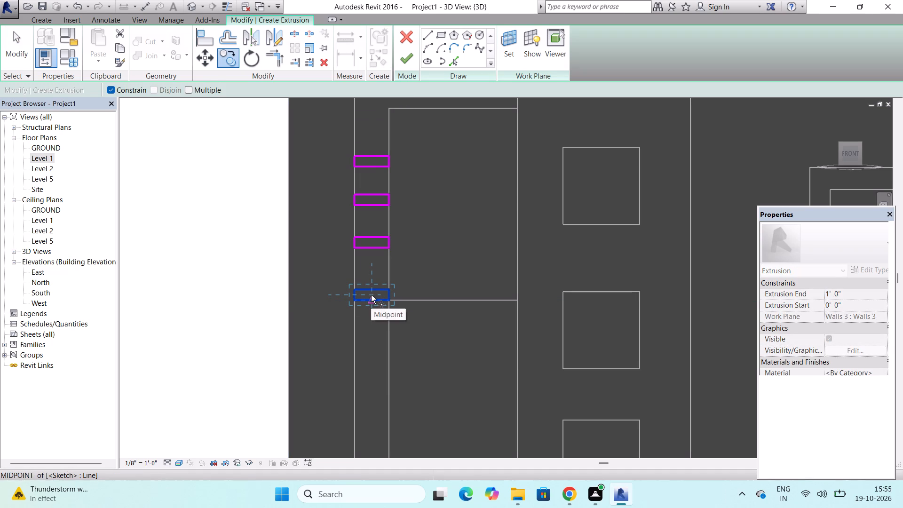
drag(371, 295, 373, 338)
click(373, 338)
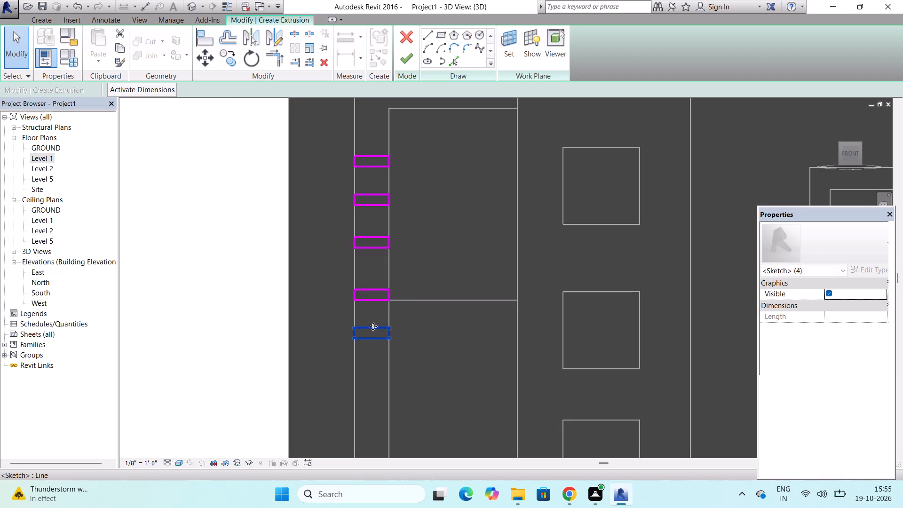
scroll(373, 325, down, 3)
Copy the lowest rectangle once more straight down the narrow strip as the sixth in the column.
click(229, 57)
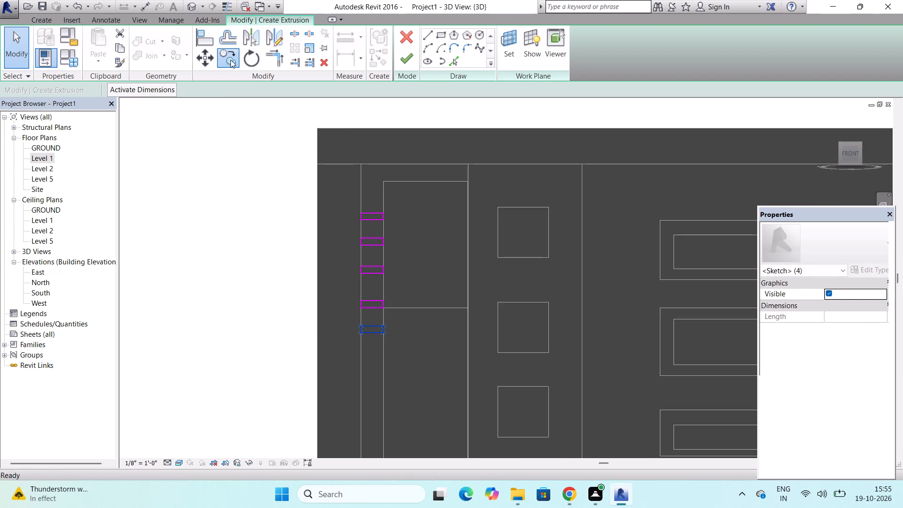
scroll(402, 355, up, 3)
scroll(349, 311, up, 3)
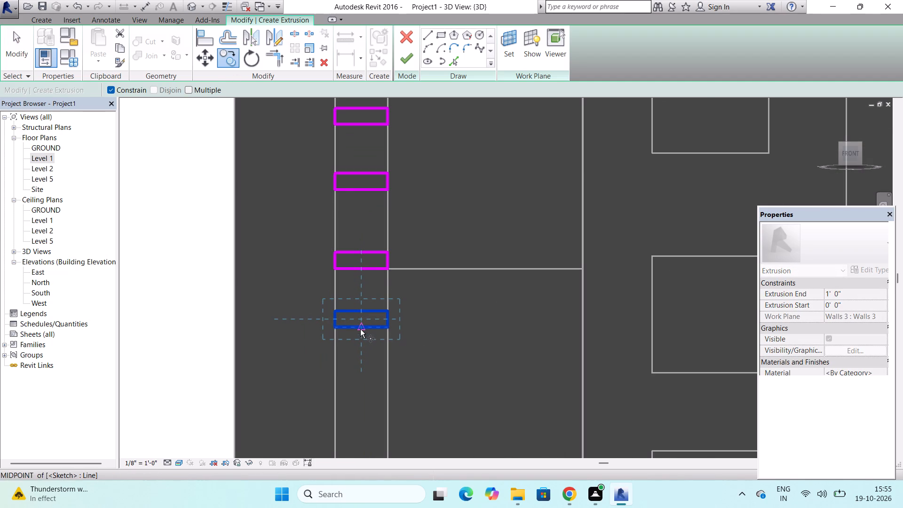
click(360, 319)
scroll(360, 319, down, 4)
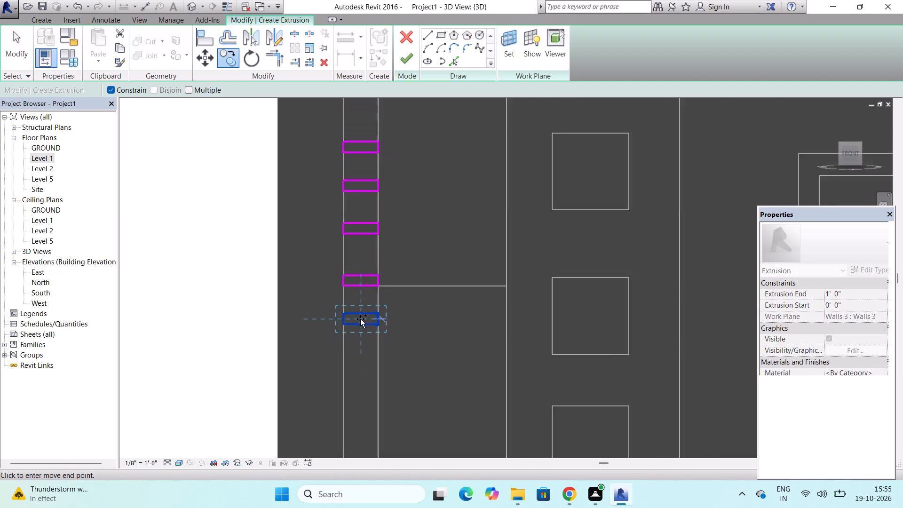
scroll(360, 319, down, 1)
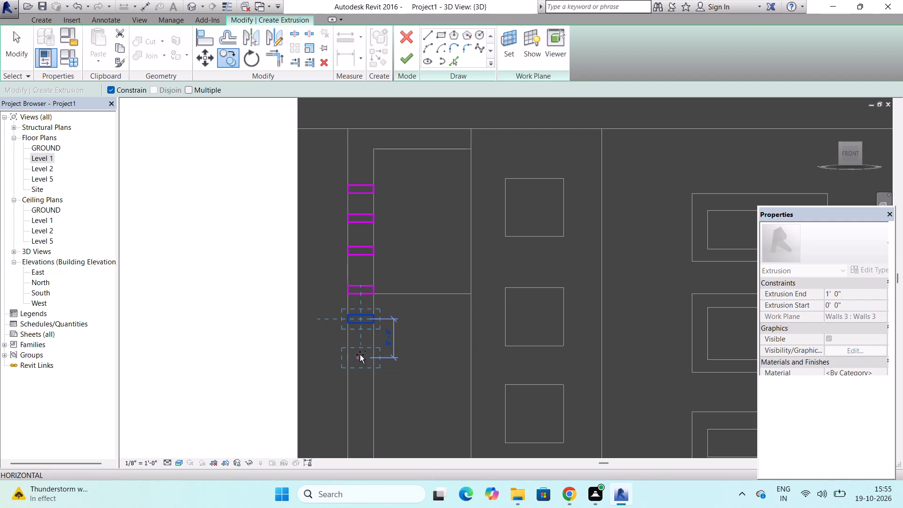
click(360, 355)
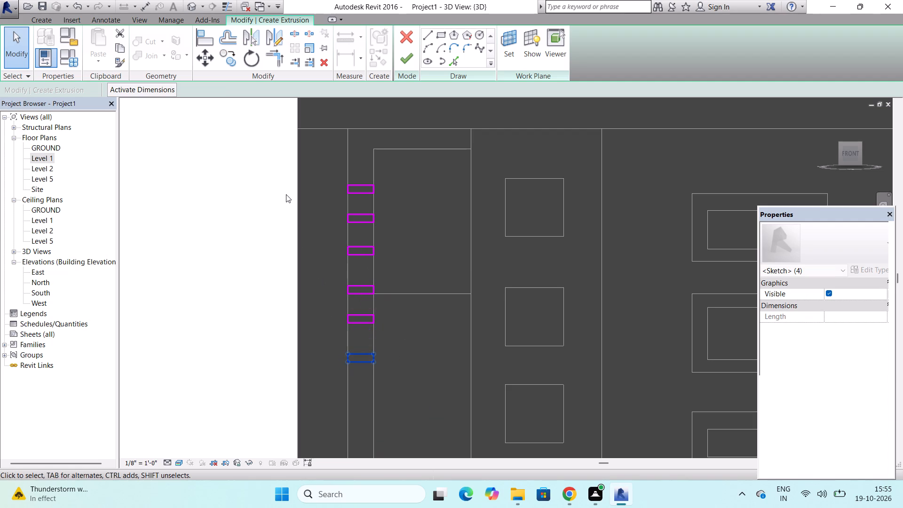
Copy the lowest rectangle straight down the narrow wall strip twice more, extending the column to eight rectangles.
click(202, 51)
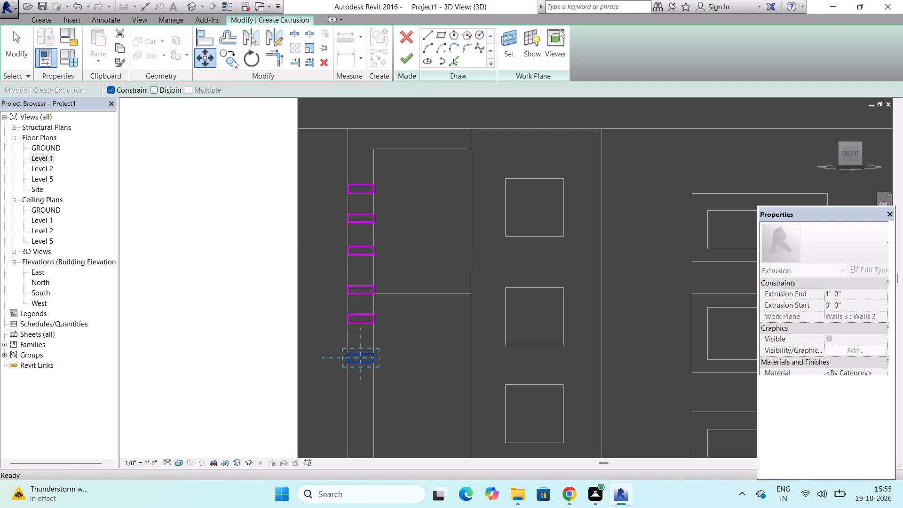
click(230, 59)
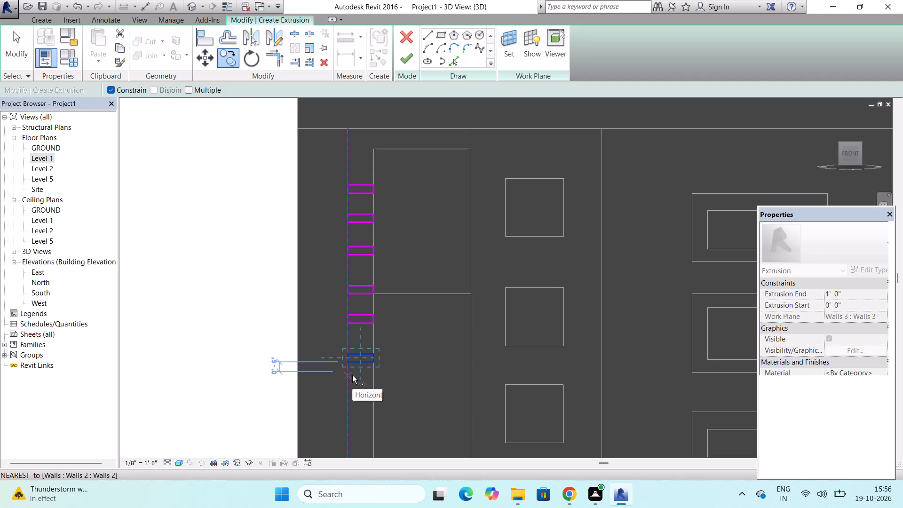
scroll(361, 367, up, 2)
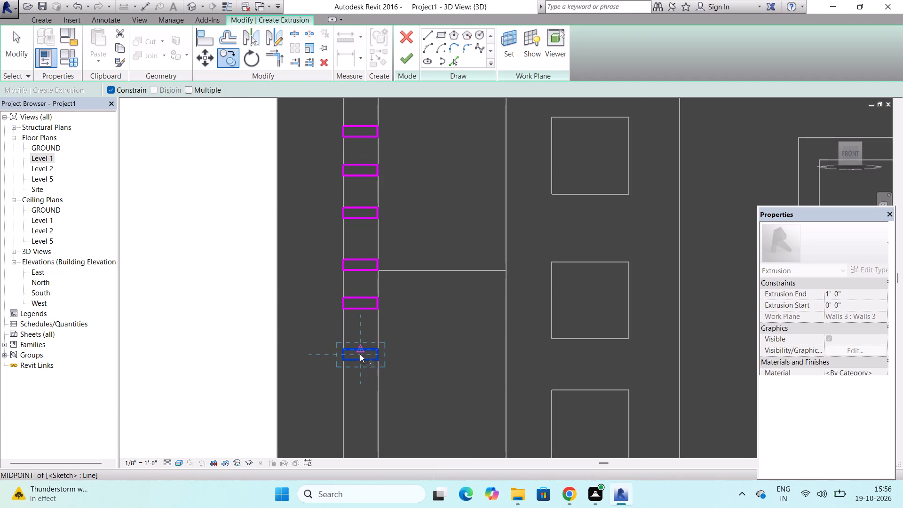
click(360, 357)
scroll(360, 357, down, 3)
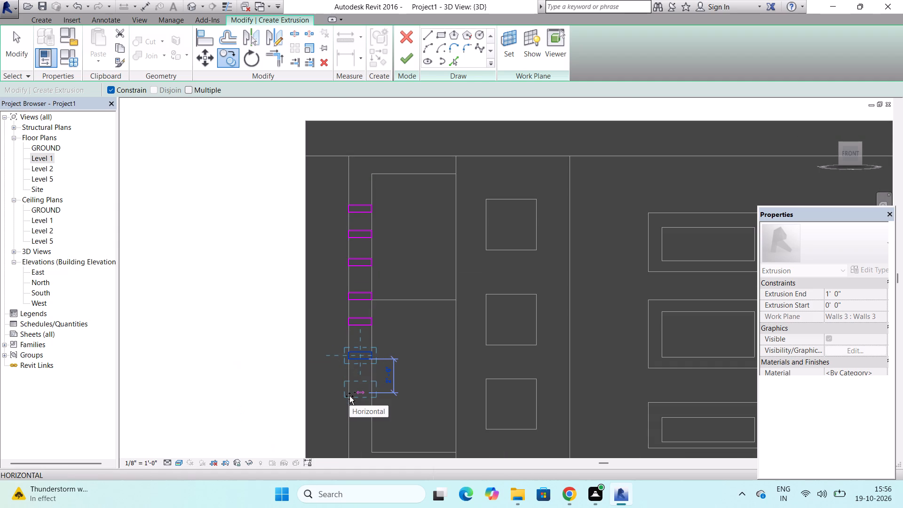
click(349, 396)
click(226, 59)
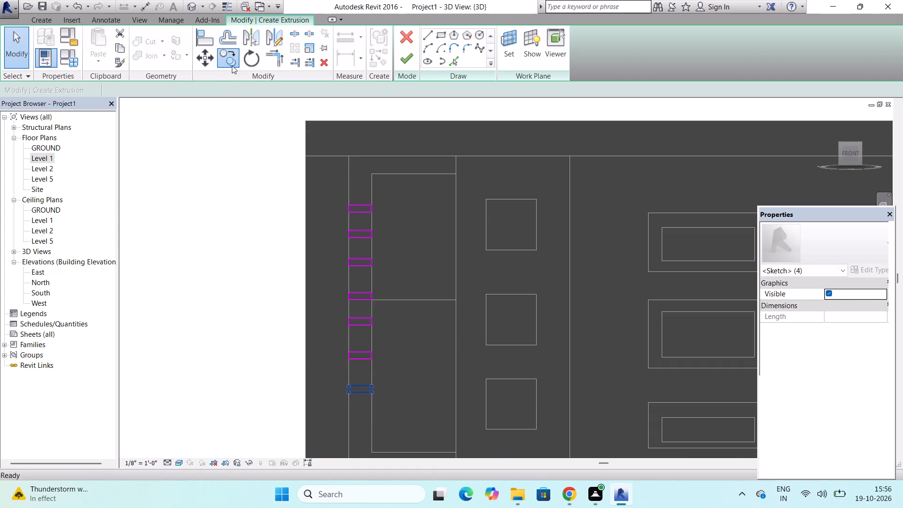
scroll(387, 350, down, 2)
scroll(378, 379, up, 3)
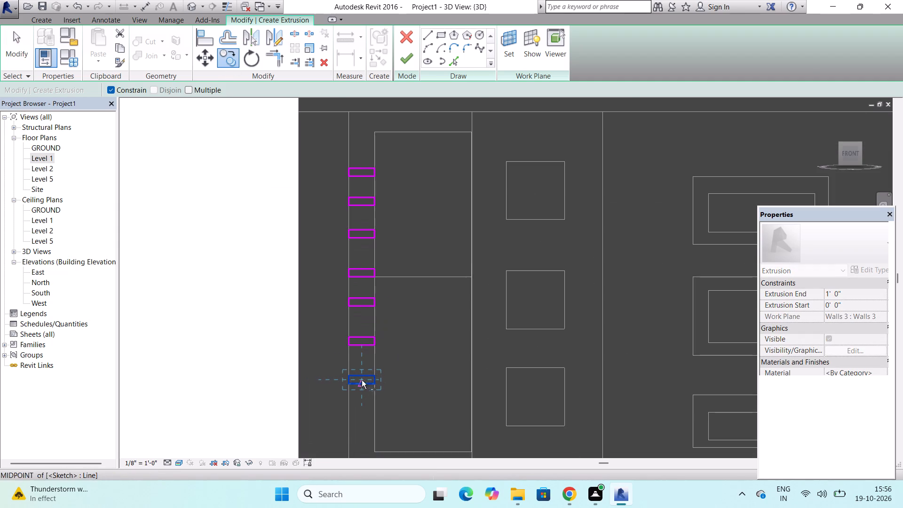
scroll(370, 355, down, 1)
click(362, 378)
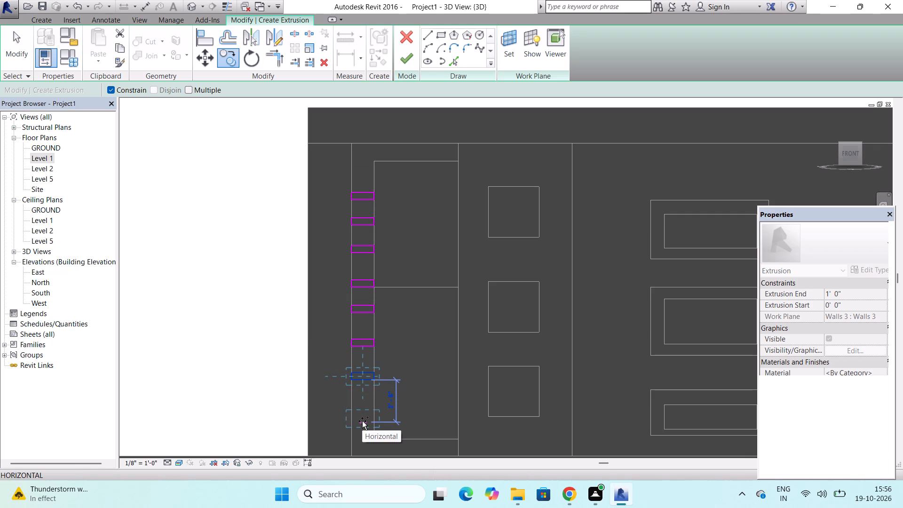
click(362, 421)
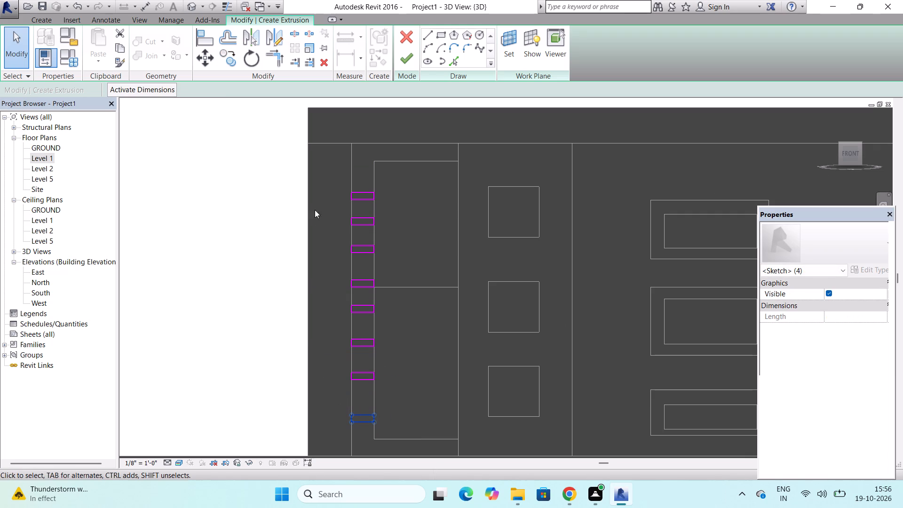
Finish the sketch of the eight rectangles as an extrusion 1' 0" deep.
click(406, 61)
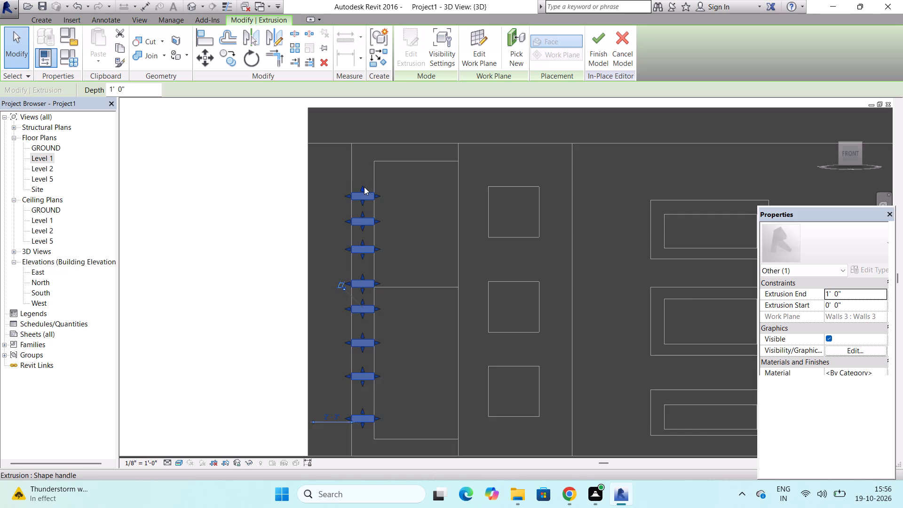
Reshape the topmost block sideways so it leaves the narrow strip and spans the full width of the adjacent wide panel.
scroll(364, 187, up, 8)
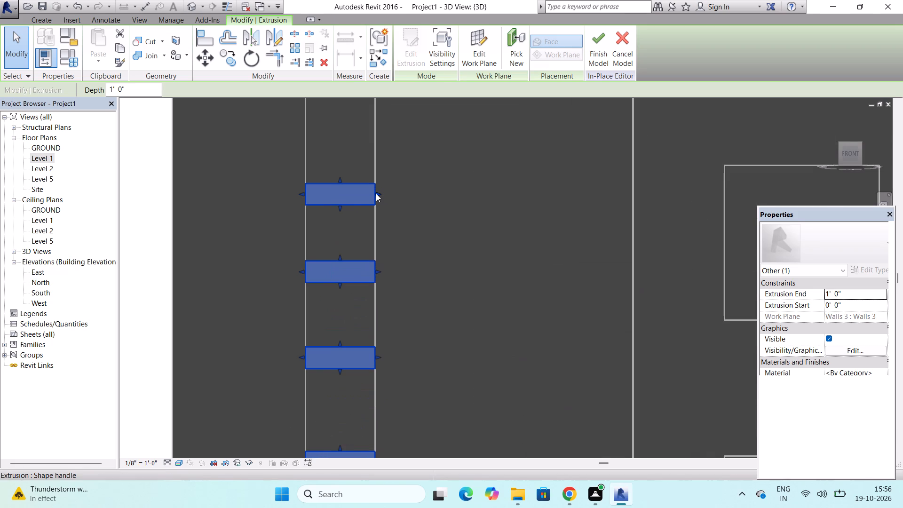
drag(376, 193, 629, 197)
scroll(306, 203, up, 3)
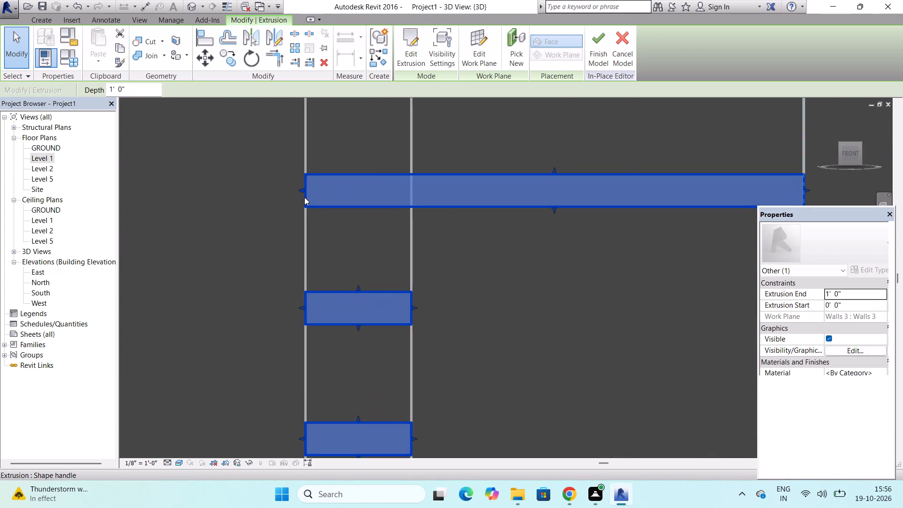
drag(301, 190, 392, 196)
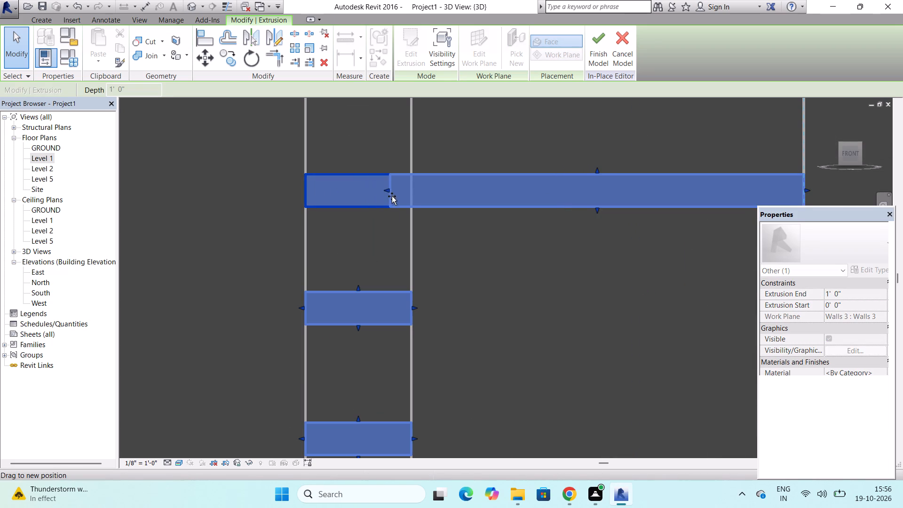
drag(392, 196, 410, 196)
Raise the lower edge of the topmost strip, thinning it to about half its height.
scroll(365, 184, down, 6)
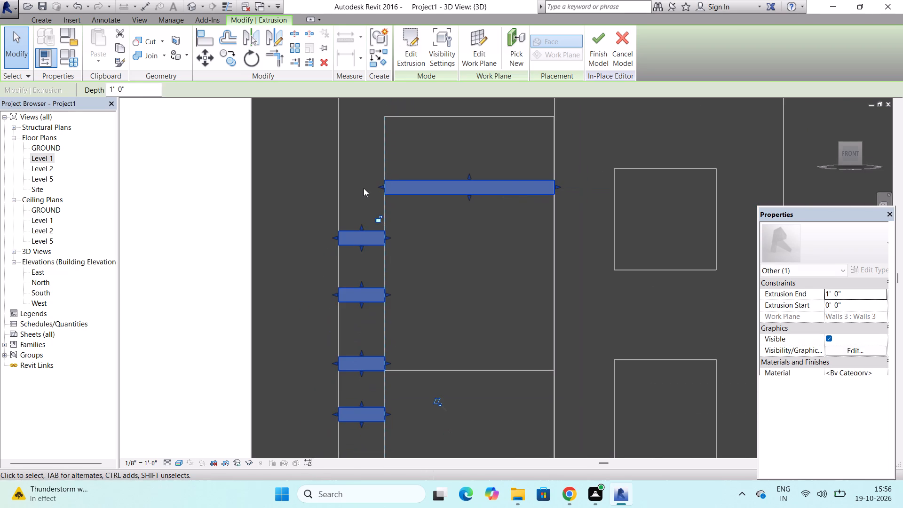
scroll(474, 201, up, 3)
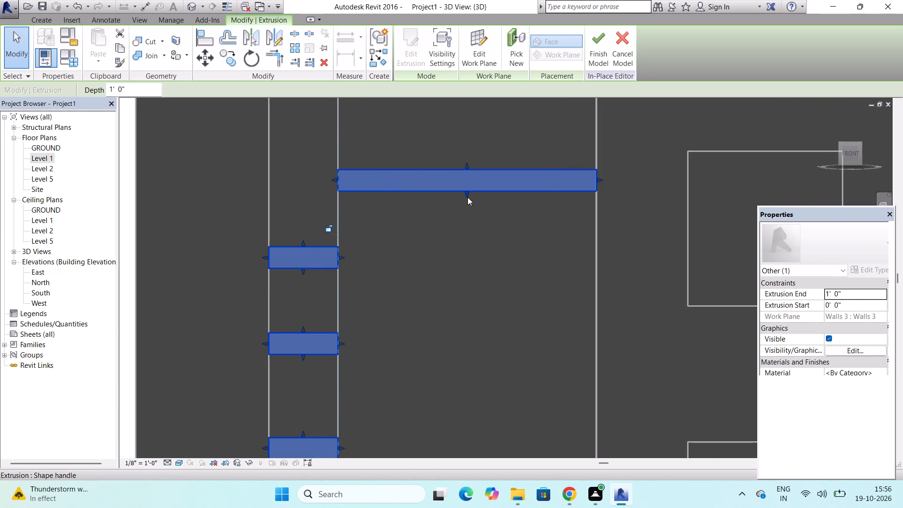
drag(467, 193, 467, 184)
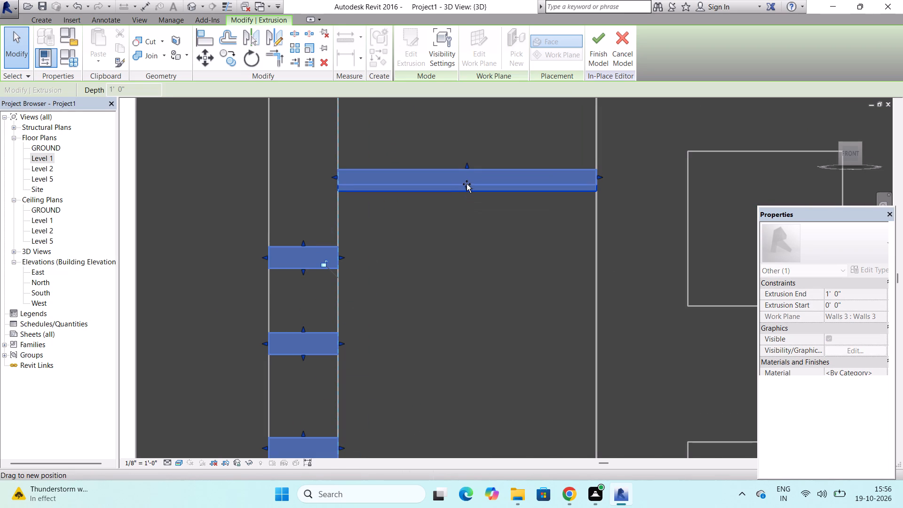
drag(467, 184, 467, 181)
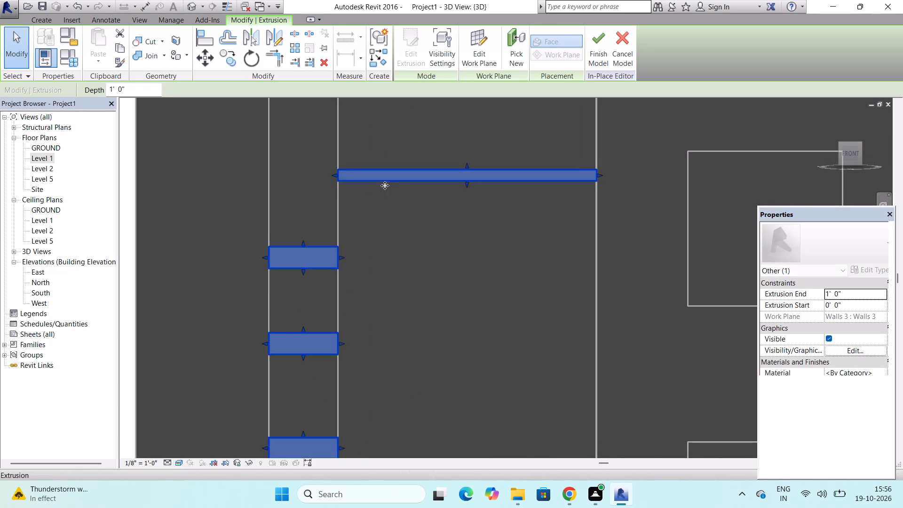
key(Escape)
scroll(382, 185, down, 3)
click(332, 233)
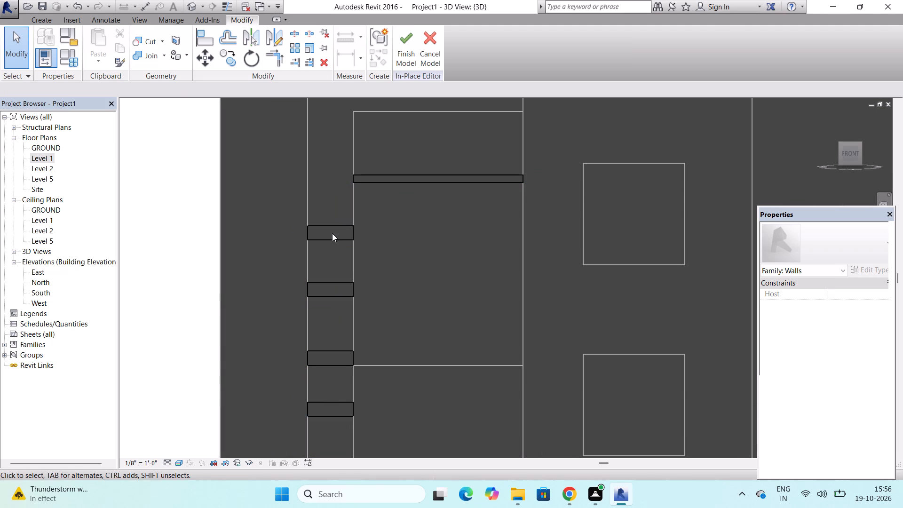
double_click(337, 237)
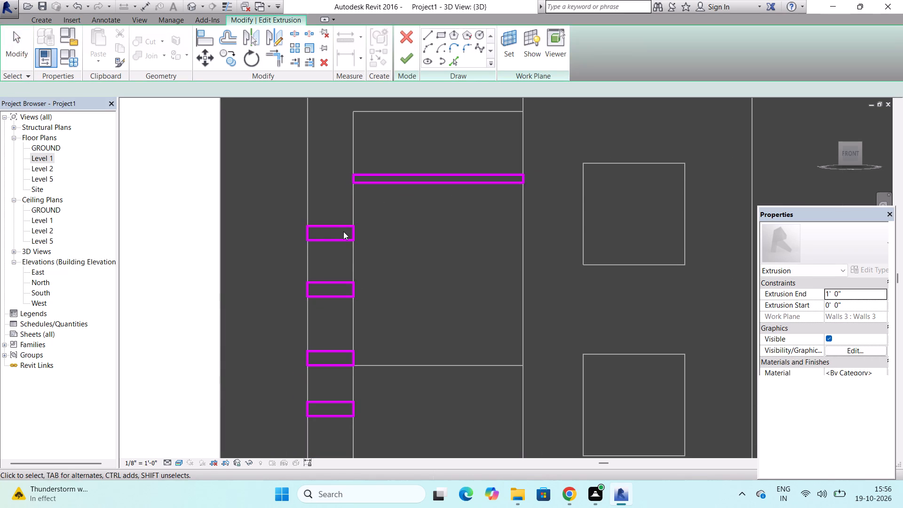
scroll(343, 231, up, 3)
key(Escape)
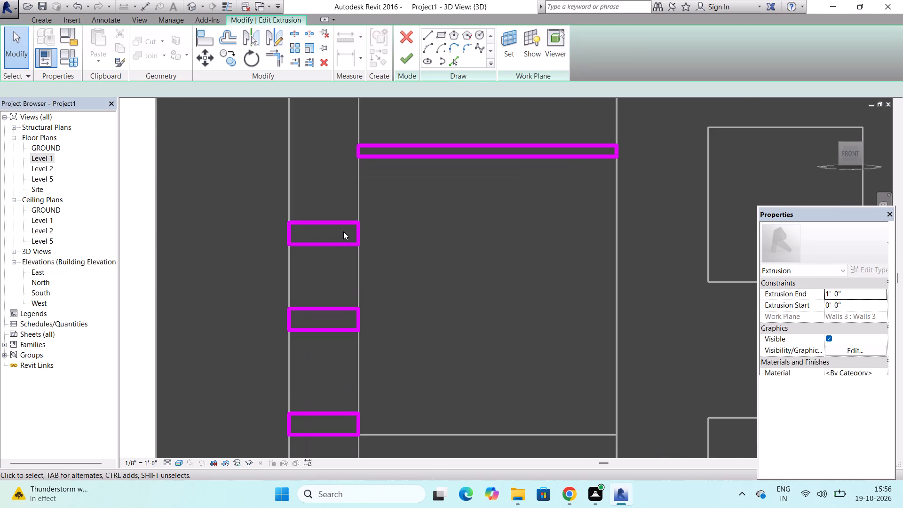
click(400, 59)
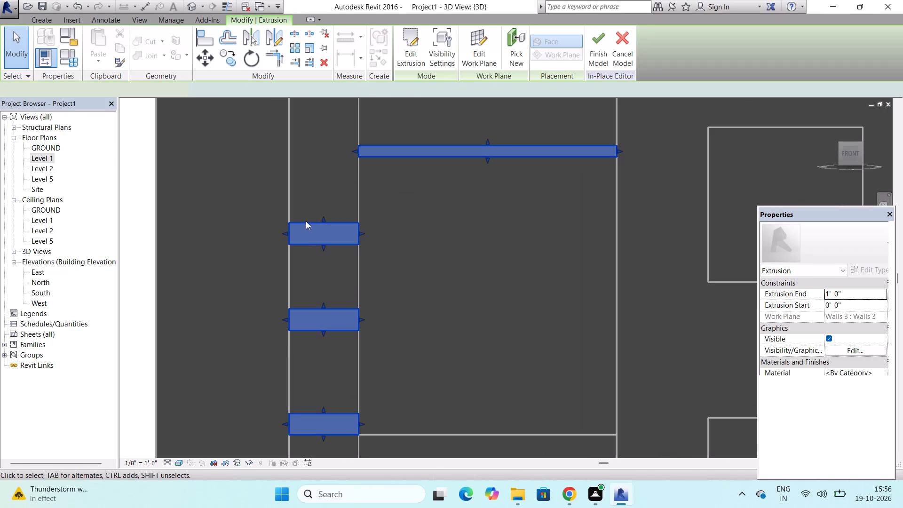
Extend the second block to the wide panel's far edge and thin it to about the thickness of the strip above.
drag(361, 232, 447, 229)
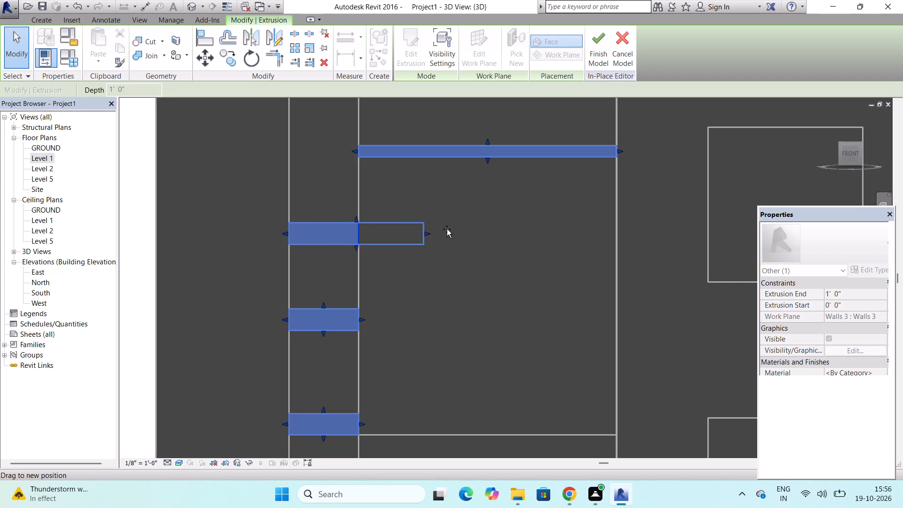
drag(447, 229, 613, 236)
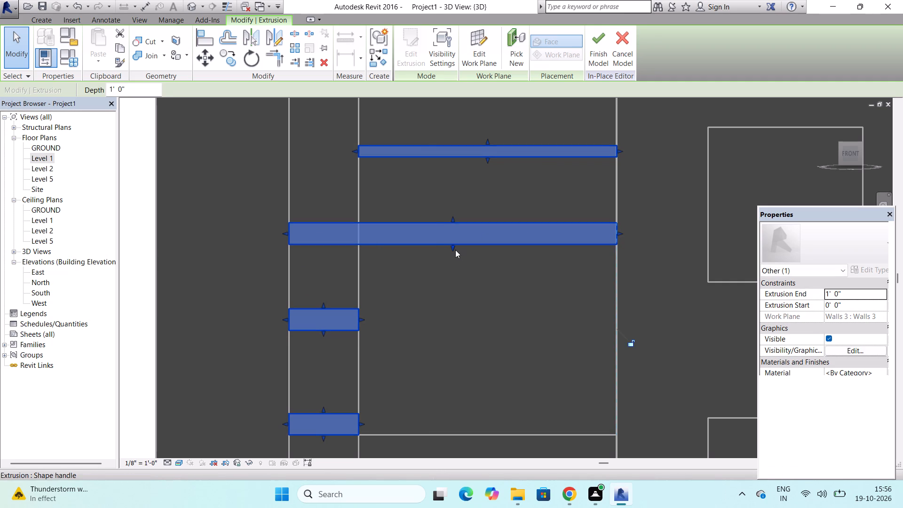
drag(453, 248, 453, 236)
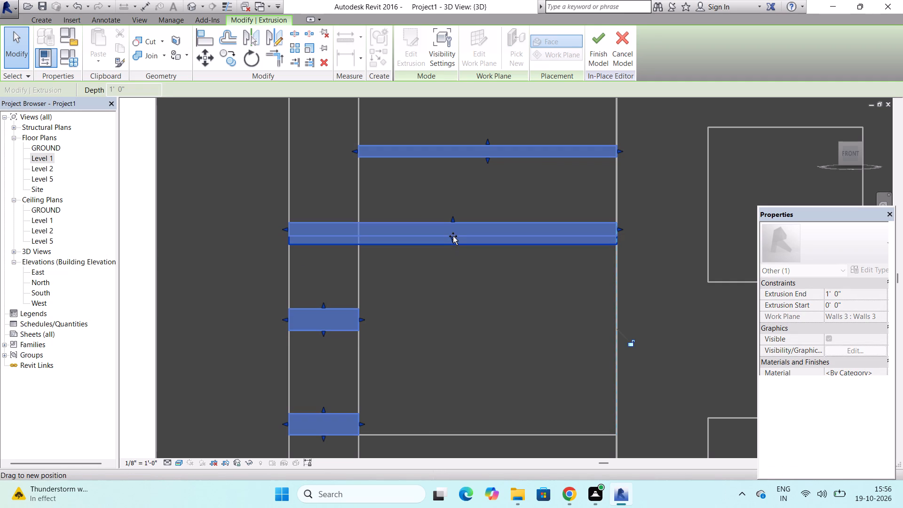
drag(453, 236, 453, 232)
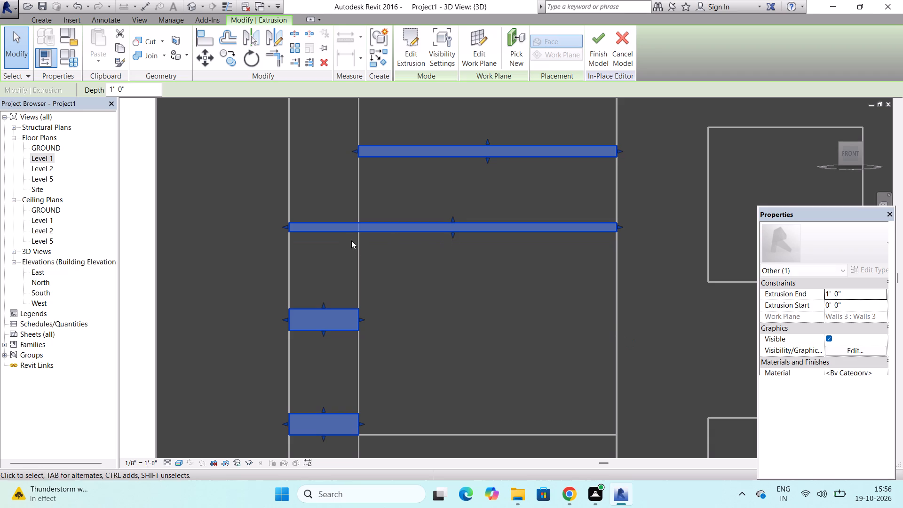
scroll(455, 234, up, 2)
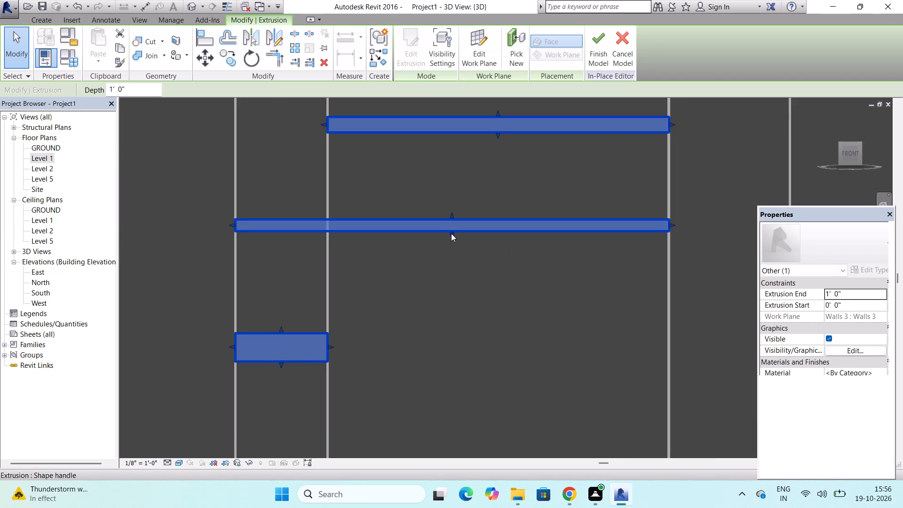
click(451, 233)
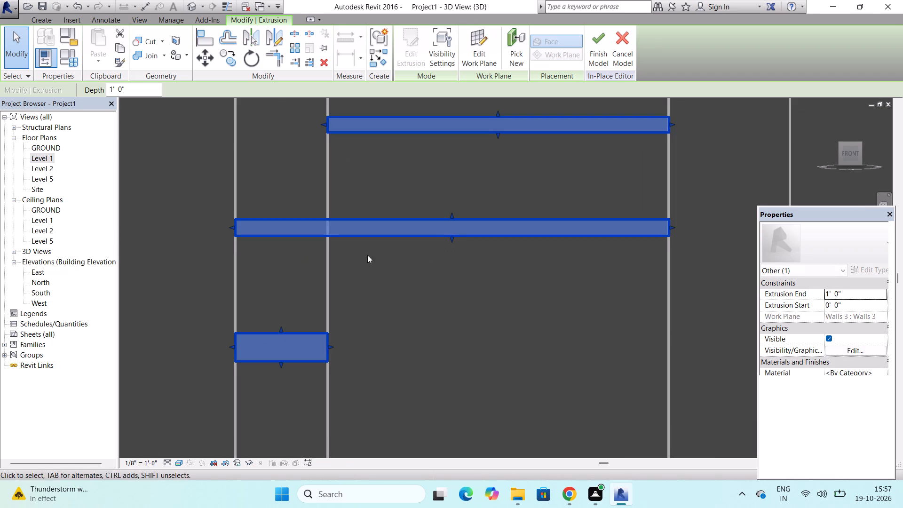
Pull the second strip's outer end back to the wide panel's near edge, so it spans only that panel.
drag(231, 227, 271, 227)
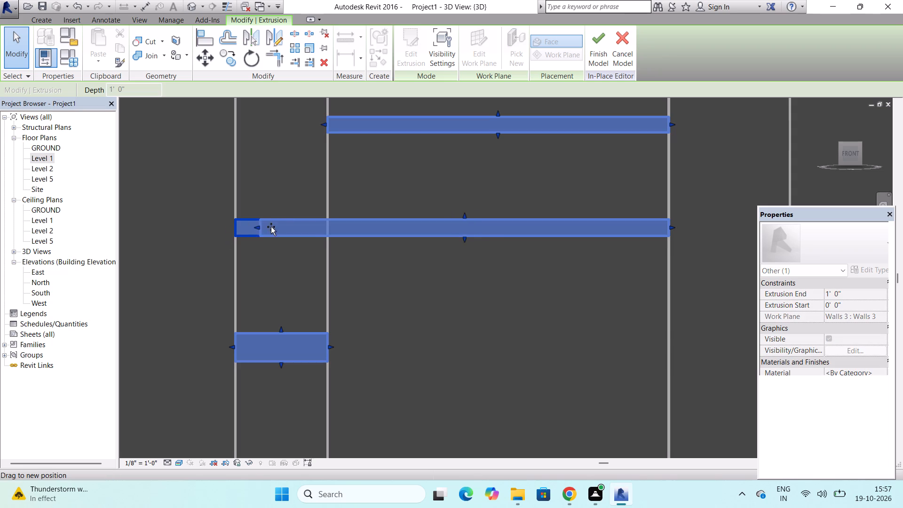
drag(271, 227, 327, 226)
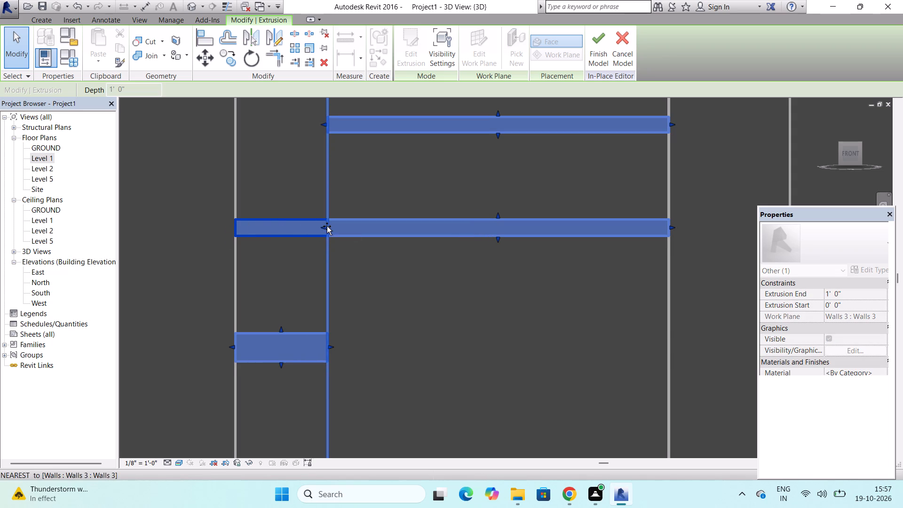
key(Escape)
Raise the third block's lower edge, thinning it to about the thickness of the two strips above.
scroll(311, 223, down, 4)
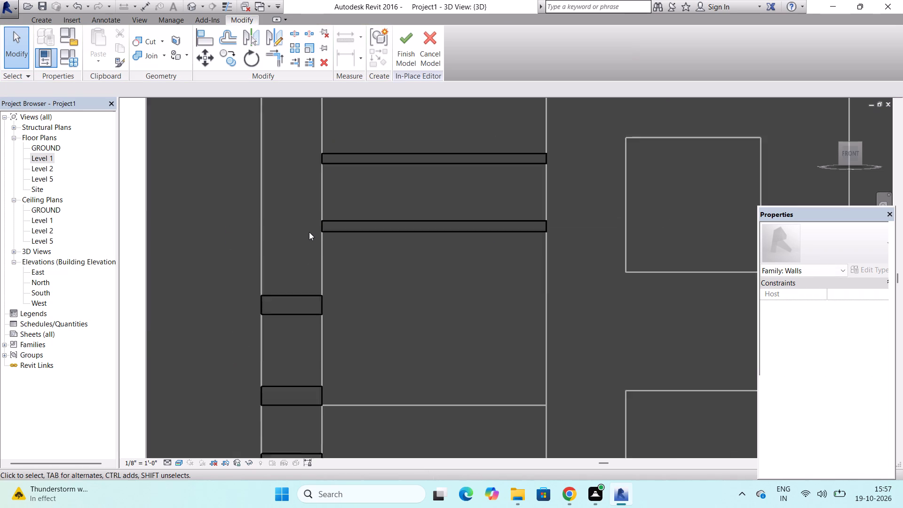
scroll(302, 279, down, 3)
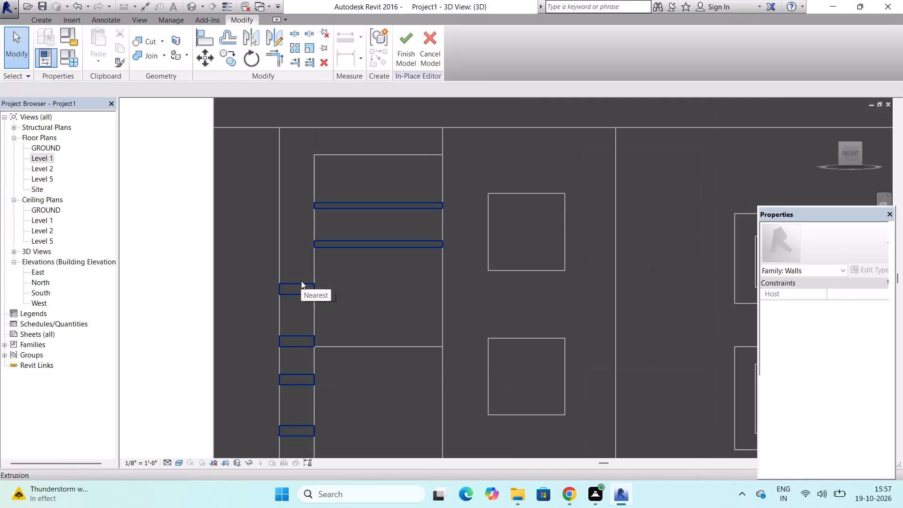
scroll(435, 228, up, 4)
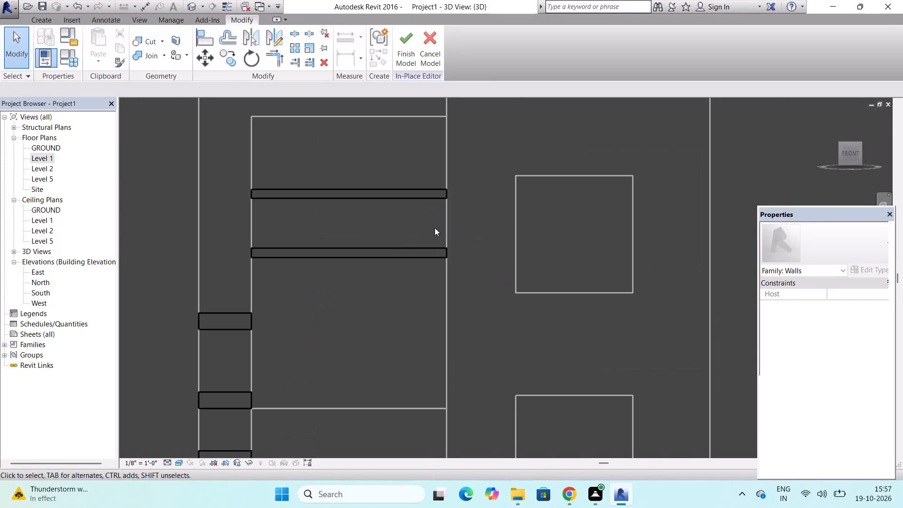
scroll(435, 228, down, 4)
double_click(297, 291)
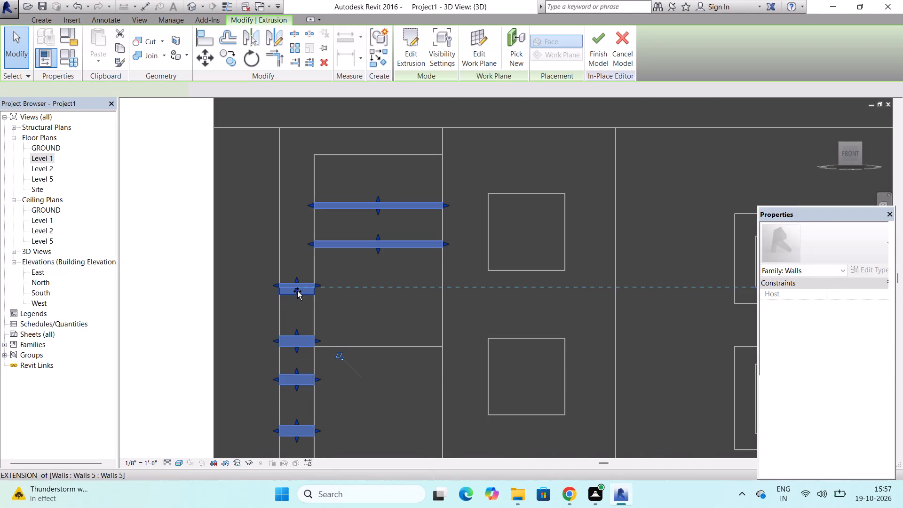
scroll(305, 284, up, 6)
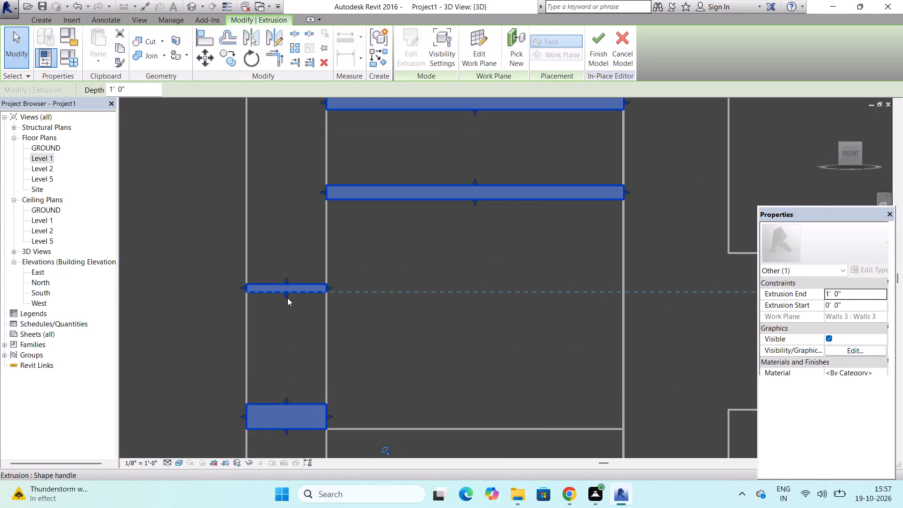
drag(286, 293, 286, 297)
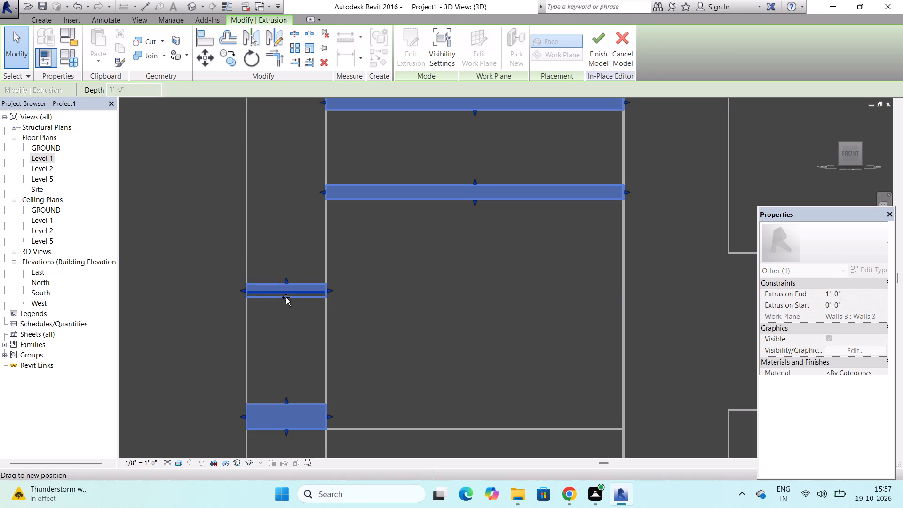
scroll(312, 288, up, 1)
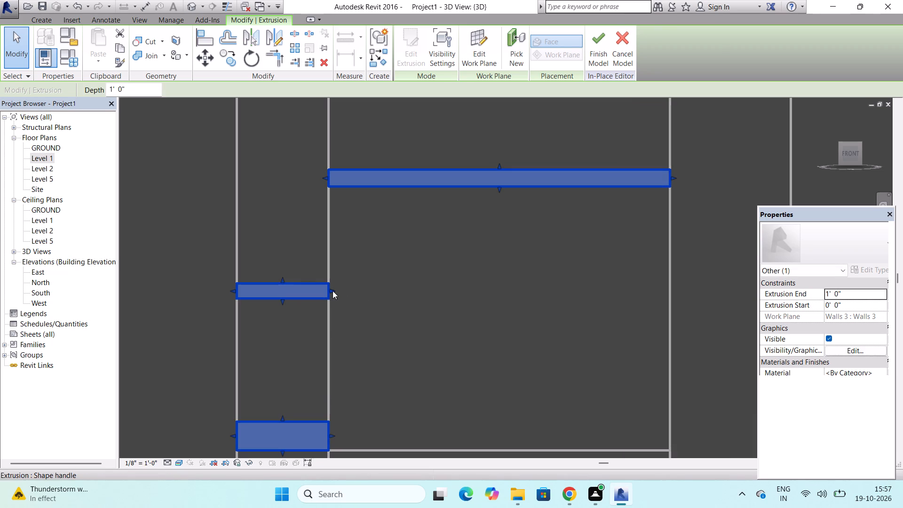
Extend the third thin strip to the wide panel's far edge and pull its outer end back to the near edge.
drag(330, 290, 648, 310)
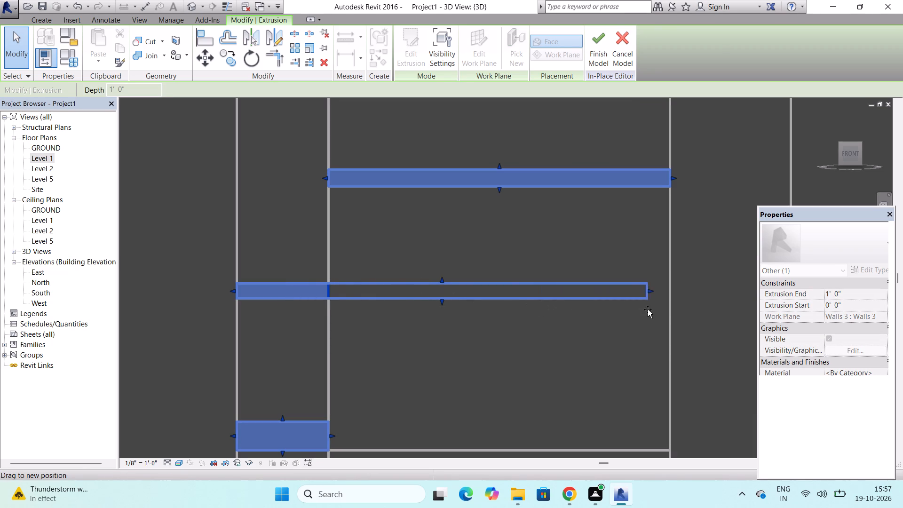
drag(648, 310, 672, 307)
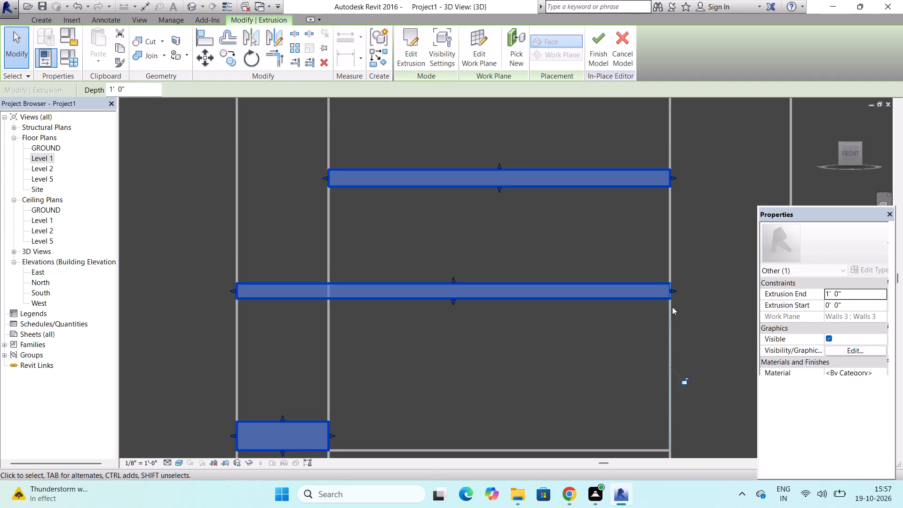
scroll(591, 297, down, 2)
scroll(316, 285, up, 3)
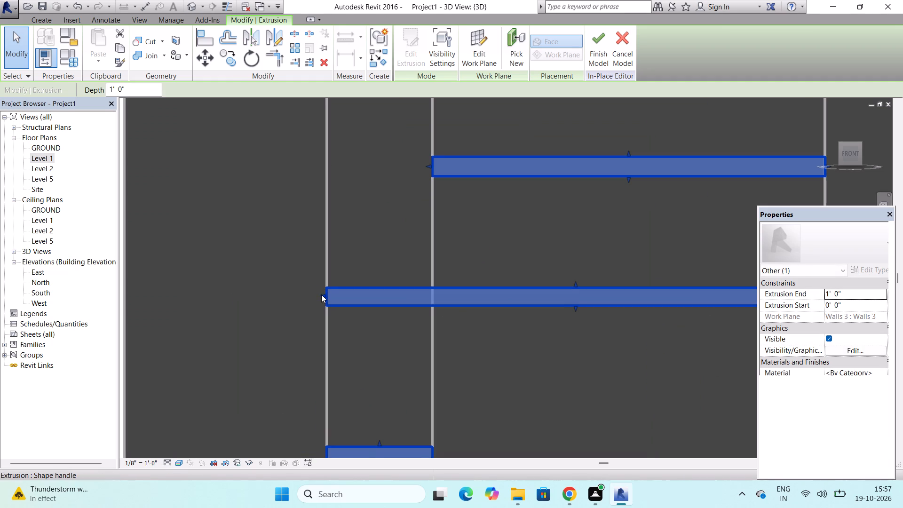
drag(321, 294, 434, 296)
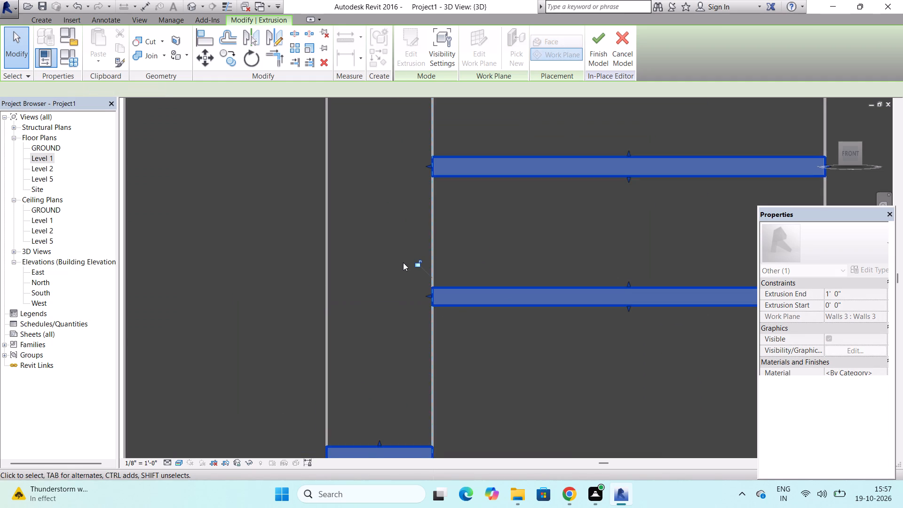
scroll(403, 262, down, 7)
key(Escape)
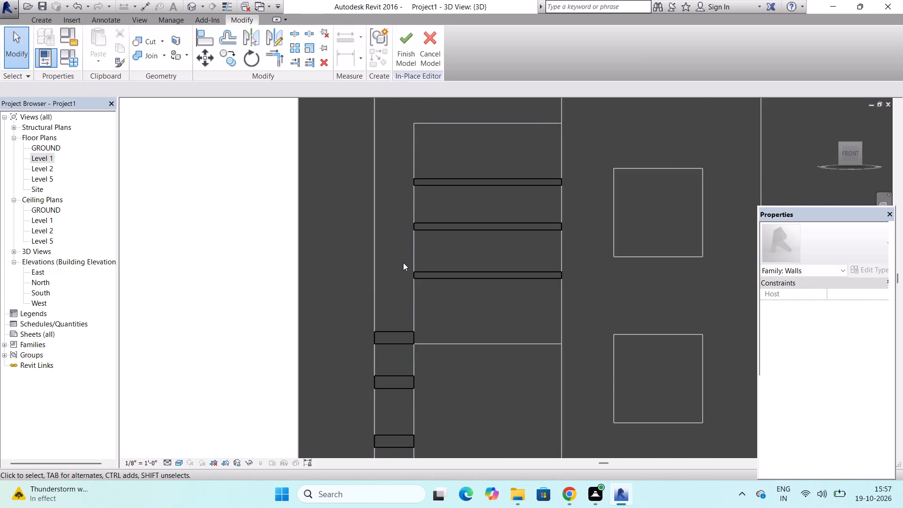
Stretch the fourth block to the wide panel's far edge and pull its outer end in to the near edge.
scroll(399, 272, down, 2)
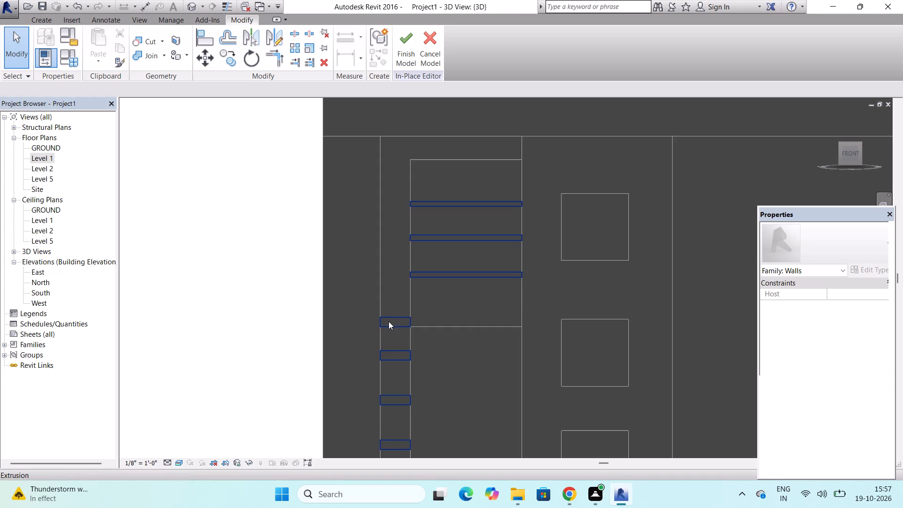
click(388, 321)
scroll(388, 321, up, 6)
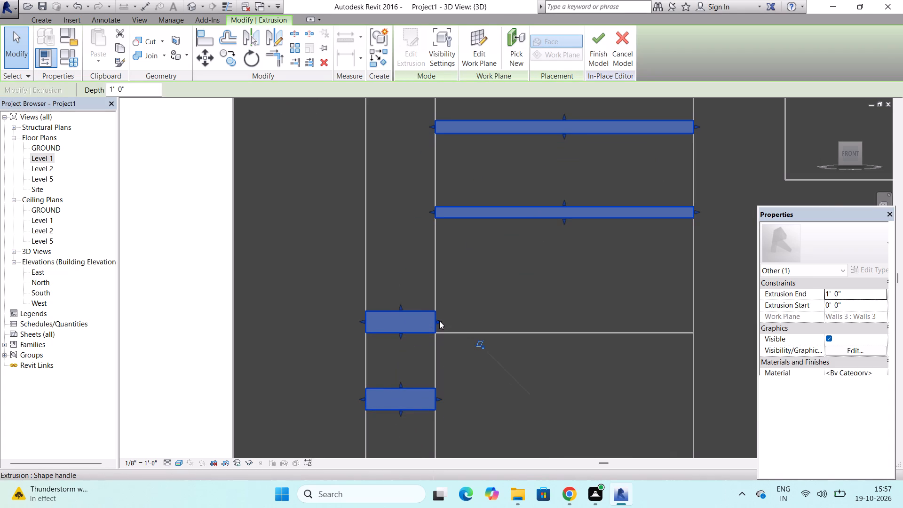
drag(437, 321, 618, 317)
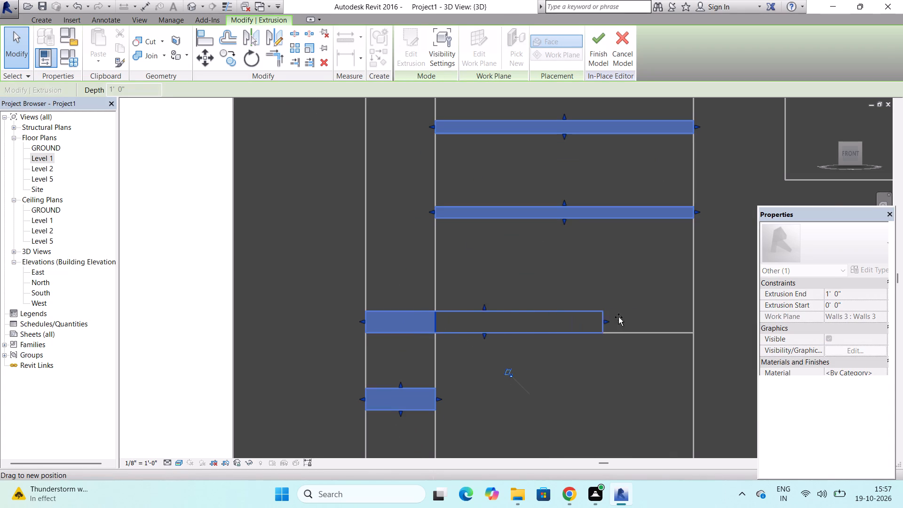
drag(618, 317, 690, 318)
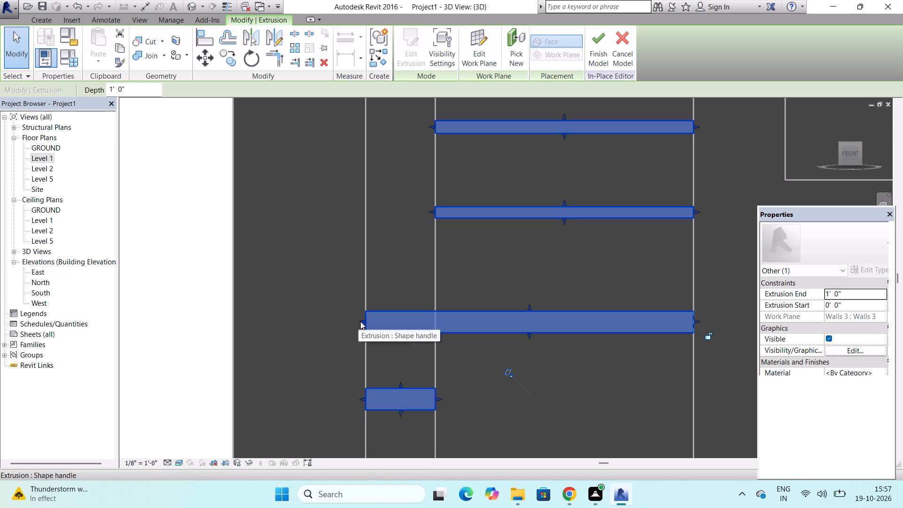
drag(362, 321, 435, 323)
key(Escape)
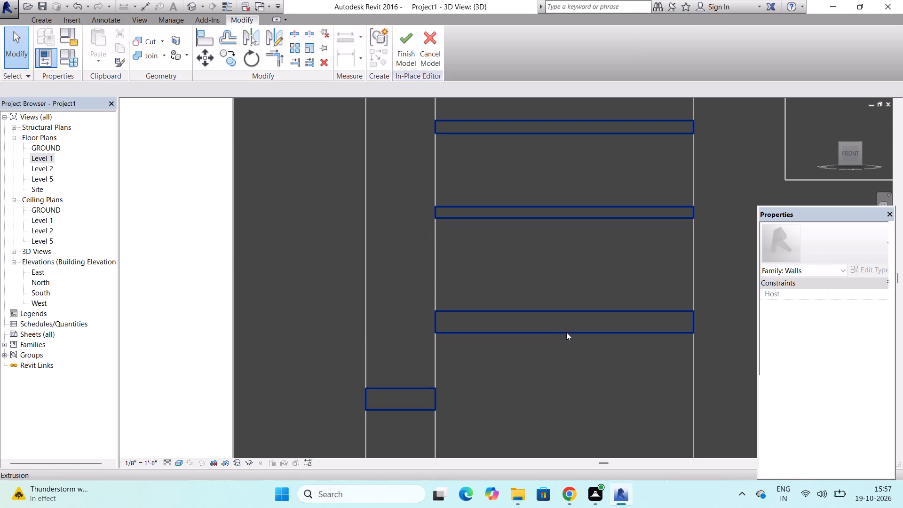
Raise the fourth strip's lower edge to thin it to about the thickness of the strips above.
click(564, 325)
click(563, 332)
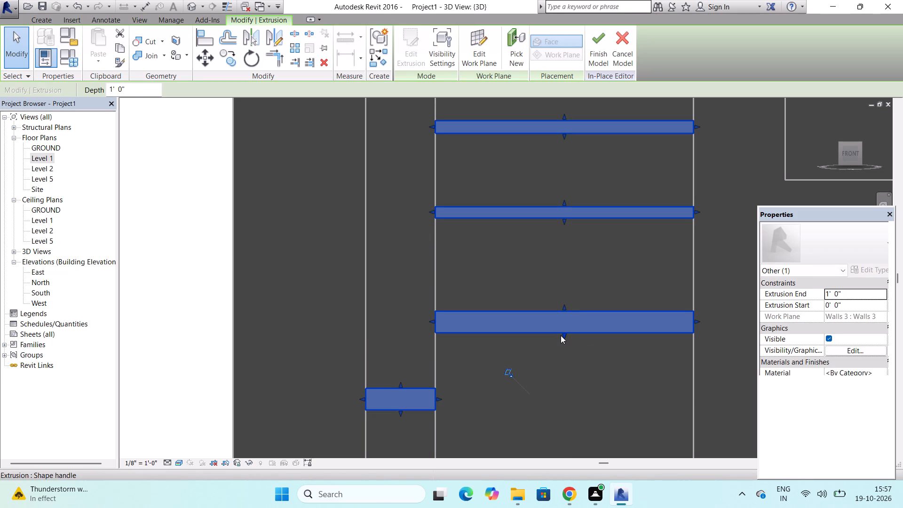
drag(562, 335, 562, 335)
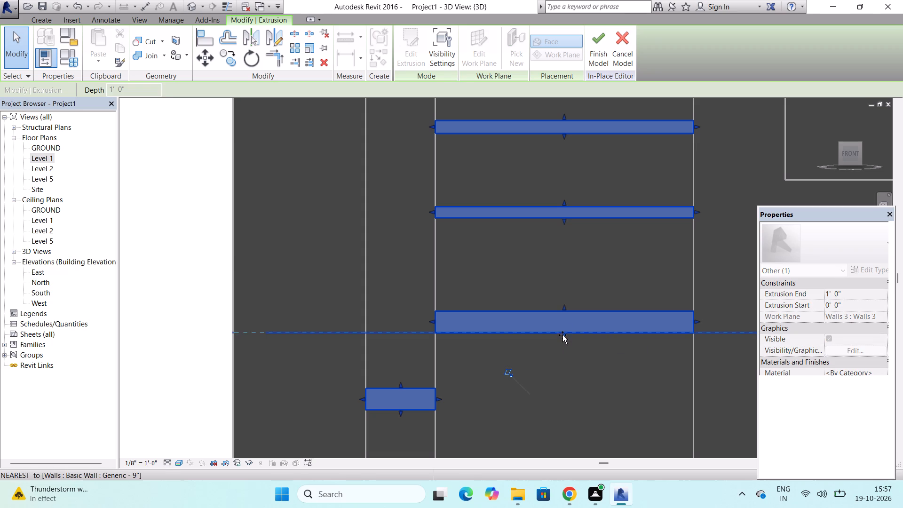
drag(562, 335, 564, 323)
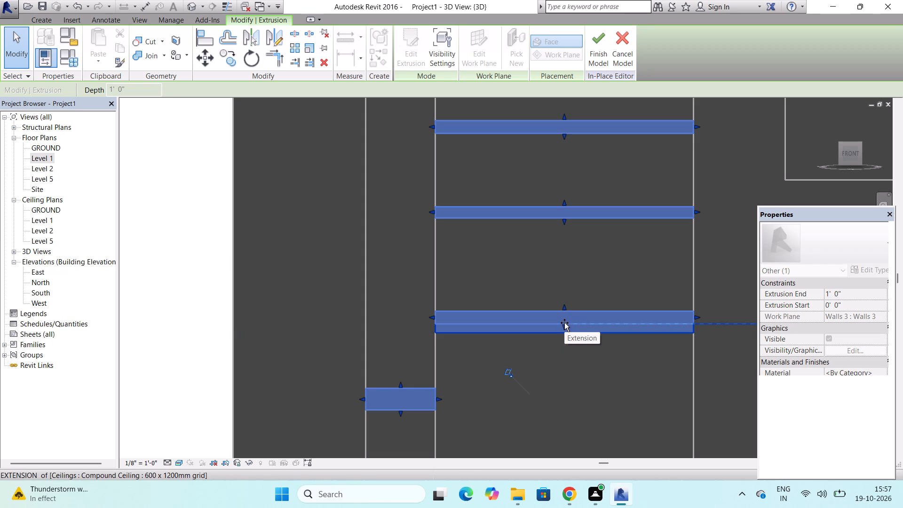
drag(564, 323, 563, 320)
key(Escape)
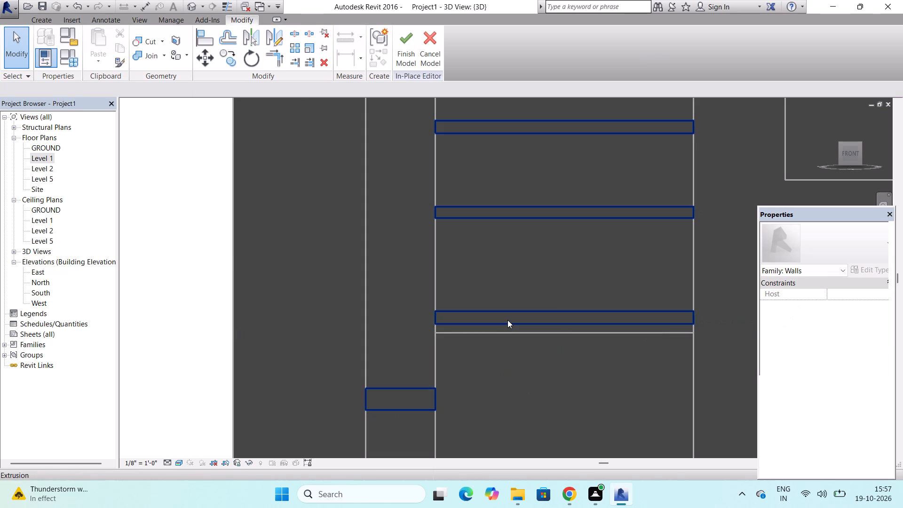
Lower the fourth strip's bottom edge to the horizontal wall line just beneath it.
scroll(507, 320, down, 6)
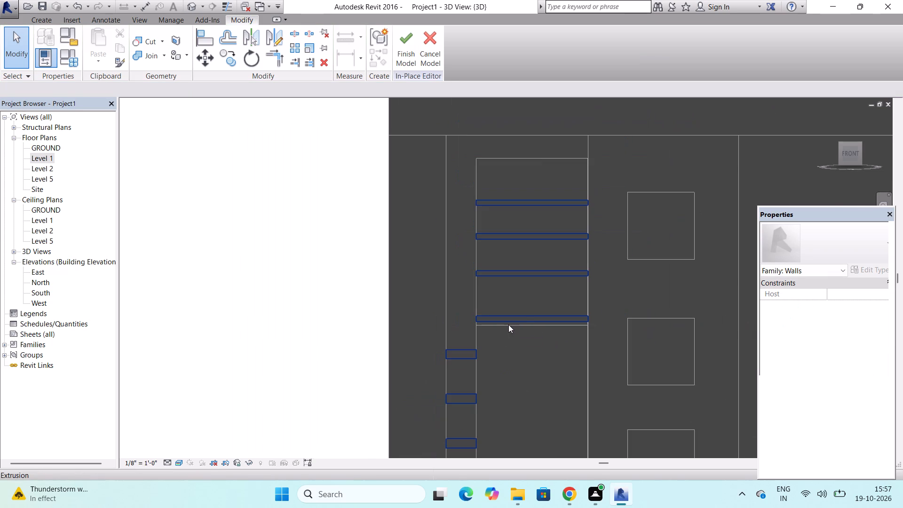
scroll(520, 318, up, 3)
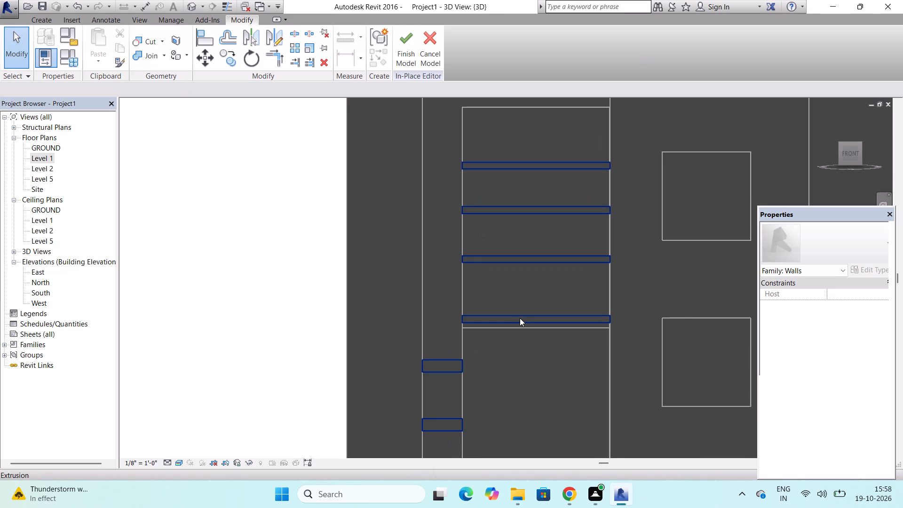
click(524, 313)
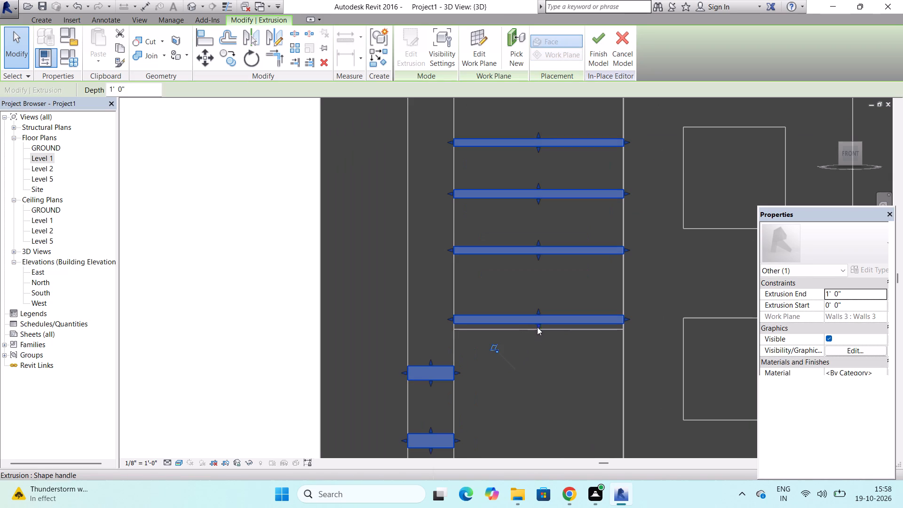
drag(538, 325, 538, 334)
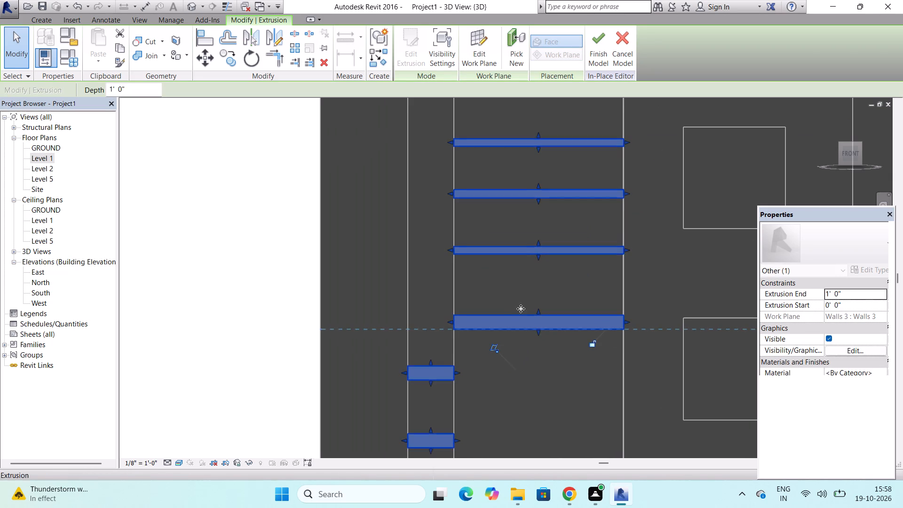
key(Escape)
Edit the extrusion sketch to delete the outline of the first short block below the fourth strip, and finish the sketch.
scroll(513, 299, down, 3)
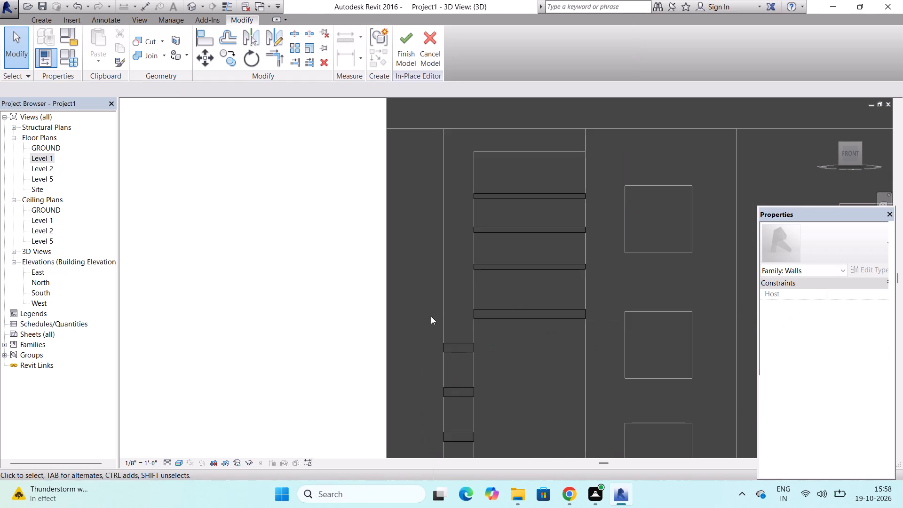
scroll(459, 347, up, 3)
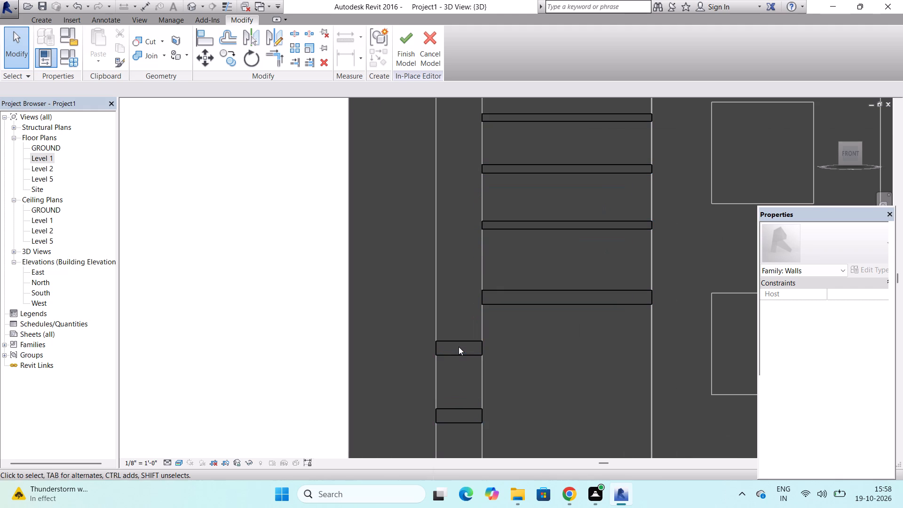
click(459, 347)
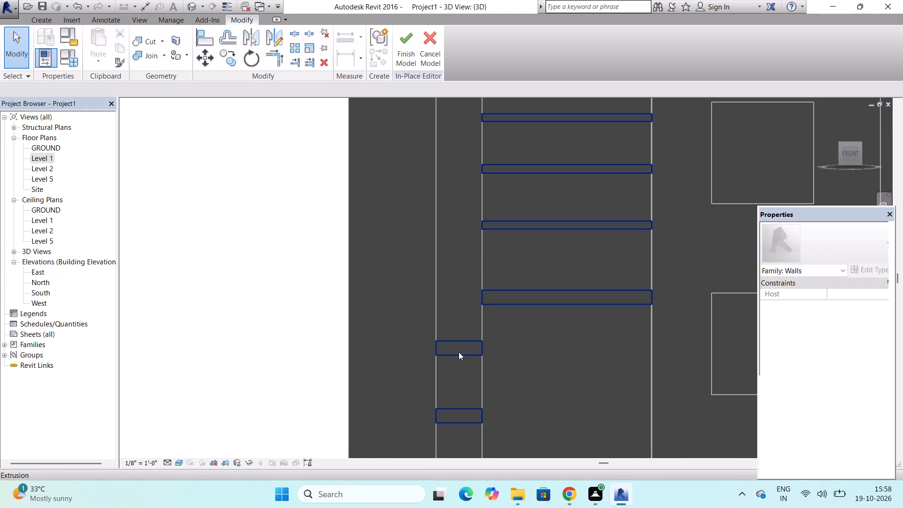
click(459, 352)
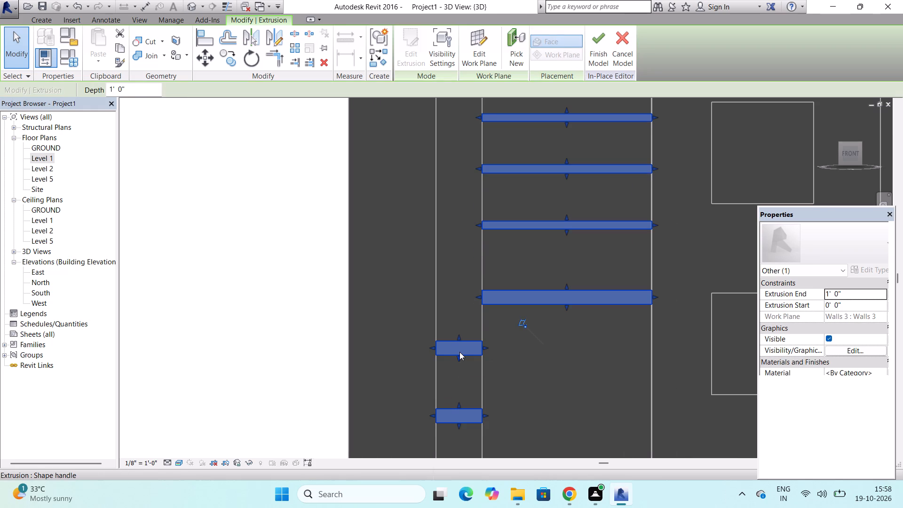
double_click(459, 352)
click(459, 347)
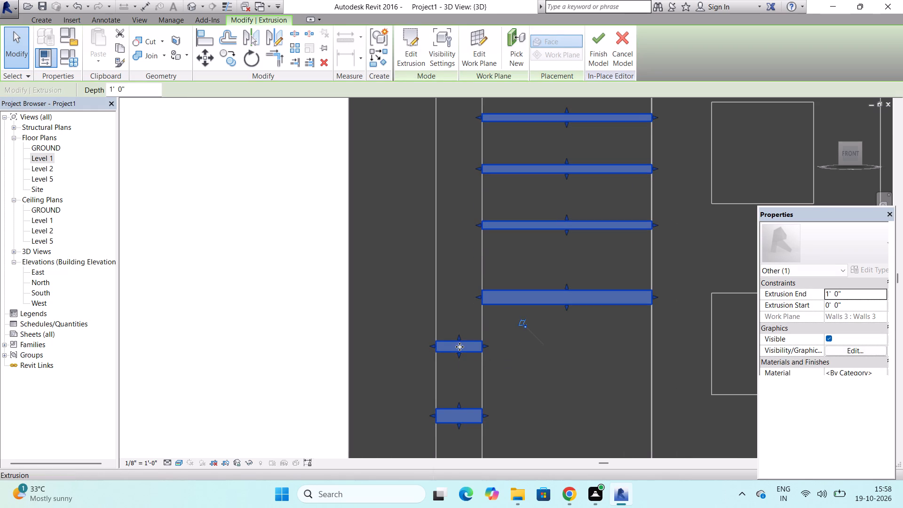
triple_click(459, 347)
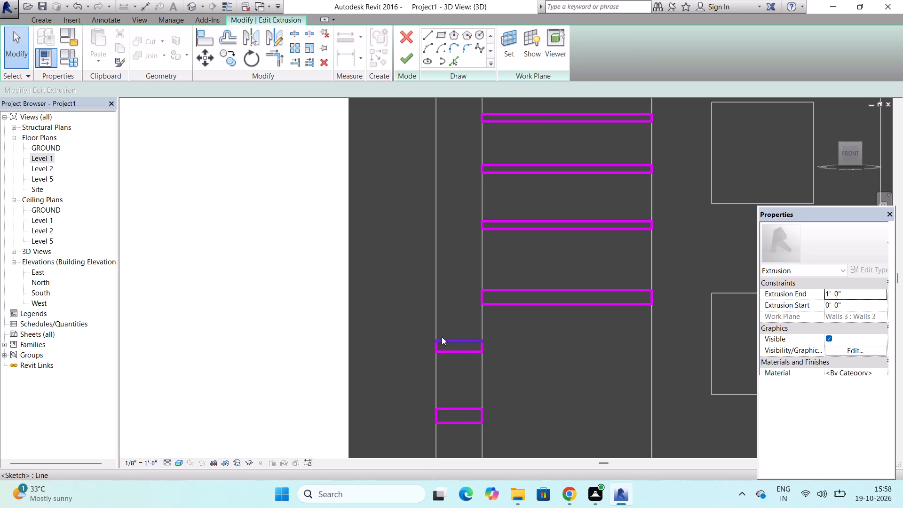
drag(425, 329, 487, 380)
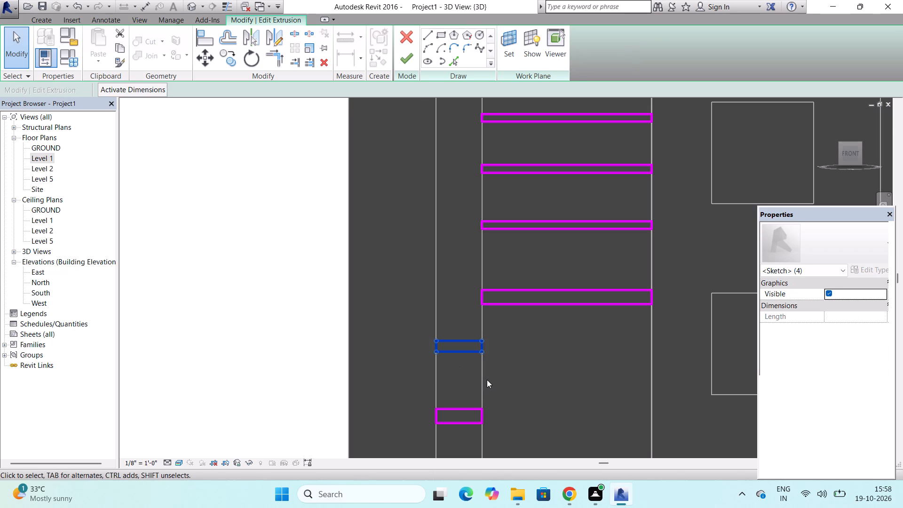
key(Delete)
scroll(459, 380, down, 3)
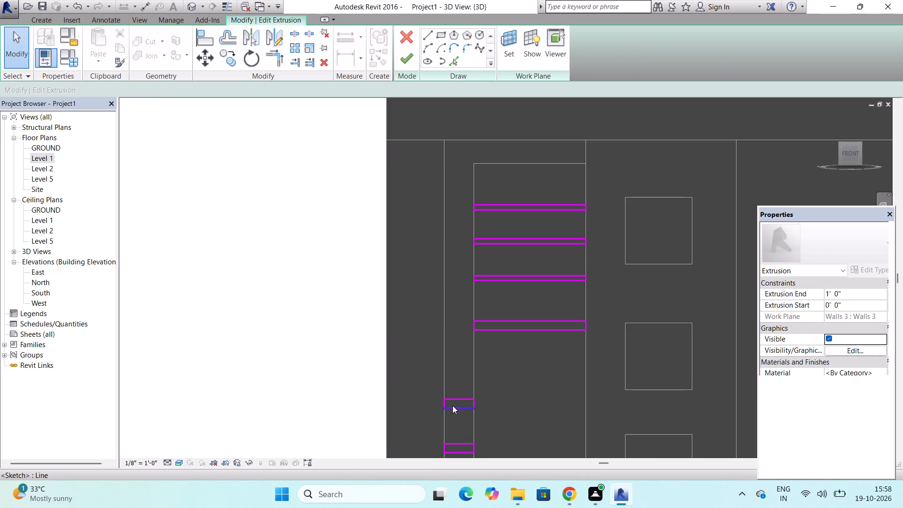
click(408, 57)
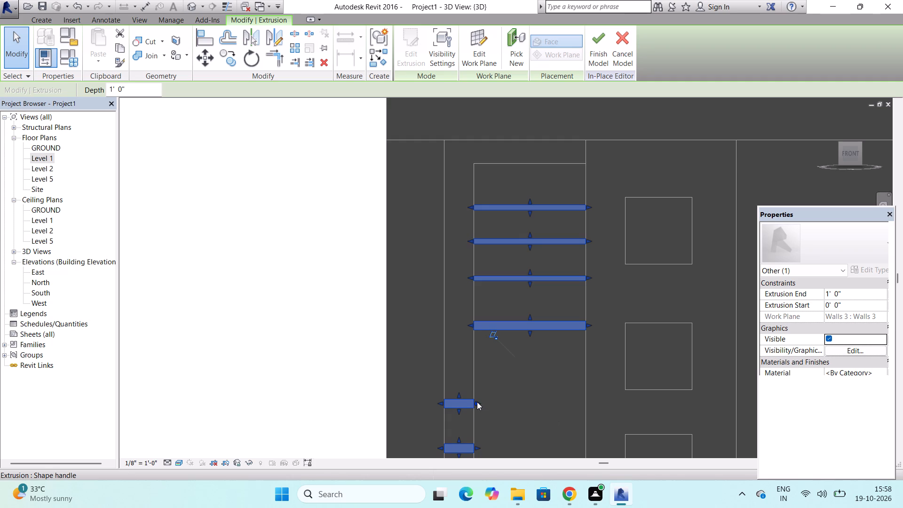
Stretch the uppermost remaining short block to the wide panel's far edge and pull its outer end in to the near edge.
drag(477, 402, 585, 399)
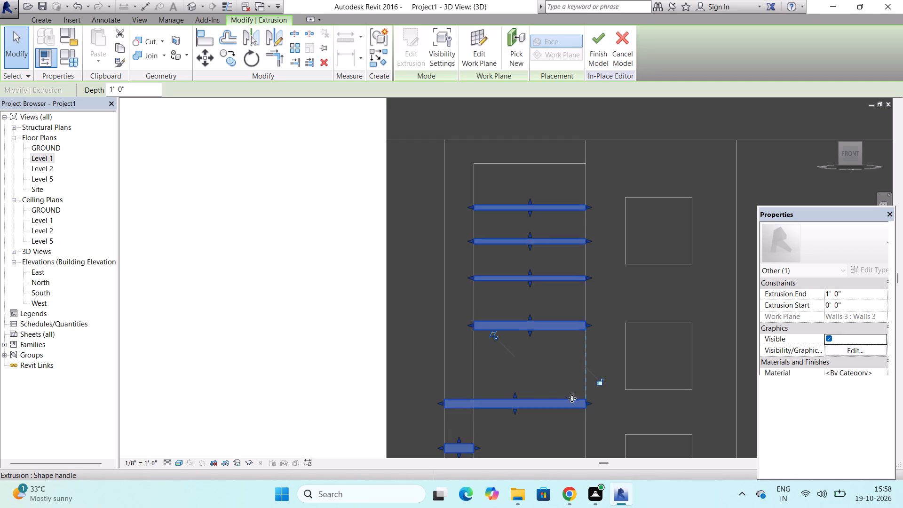
drag(439, 403, 478, 409)
scroll(473, 387, down, 7)
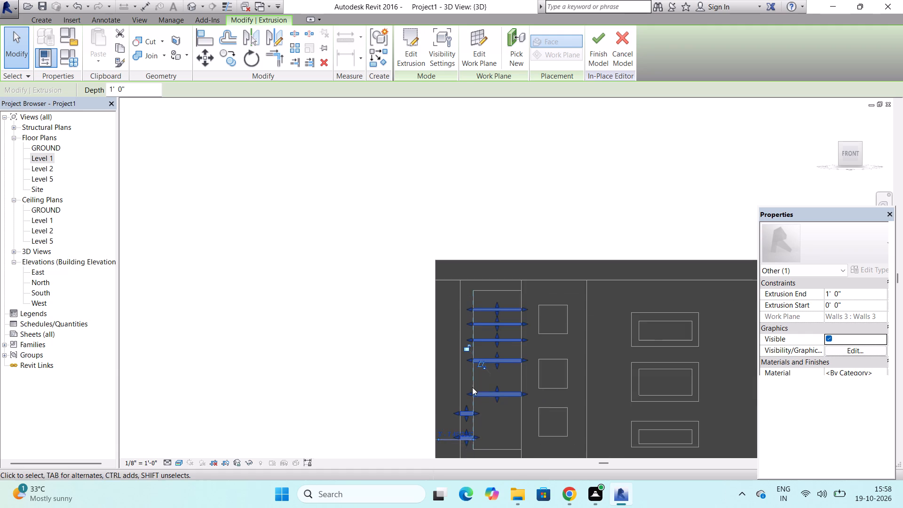
scroll(467, 407, up, 1)
scroll(508, 398, up, 7)
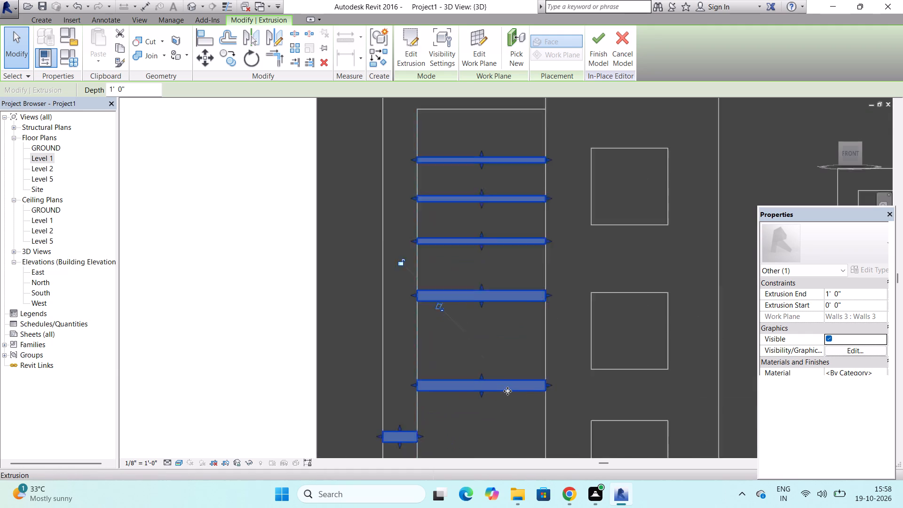
scroll(507, 391, up, 2)
key(Escape)
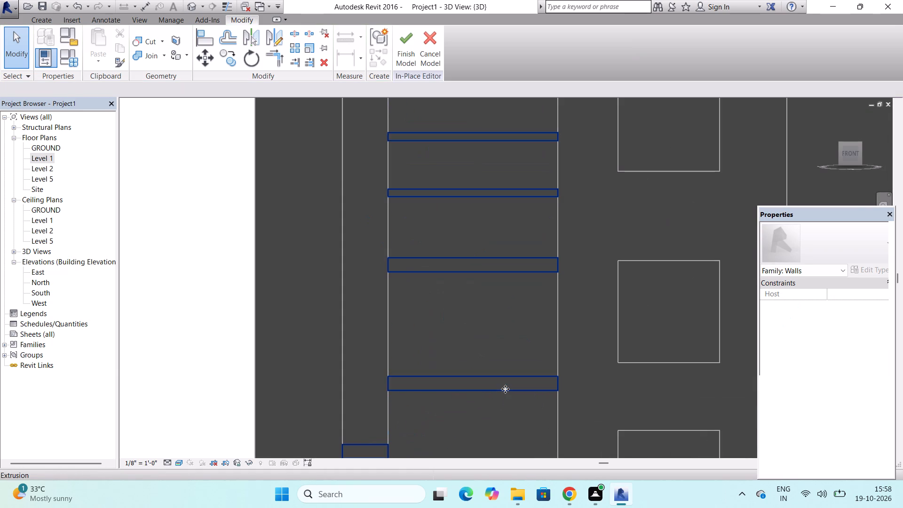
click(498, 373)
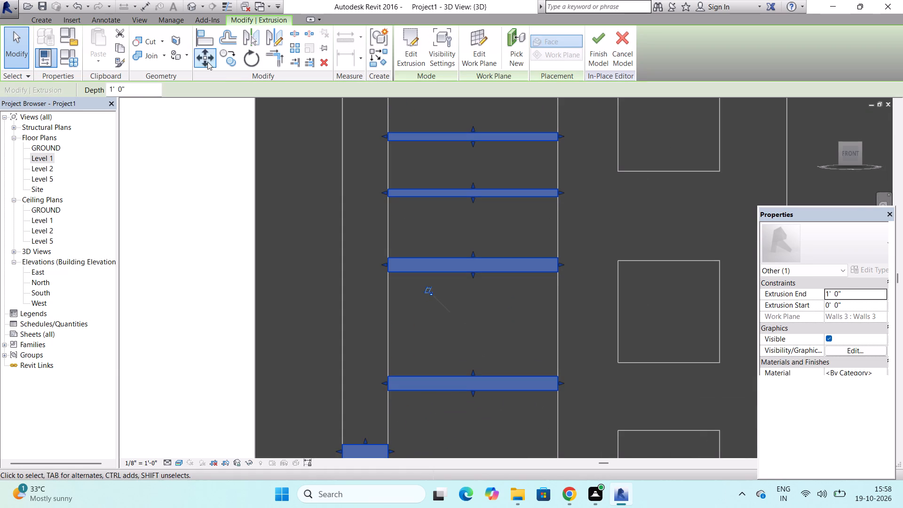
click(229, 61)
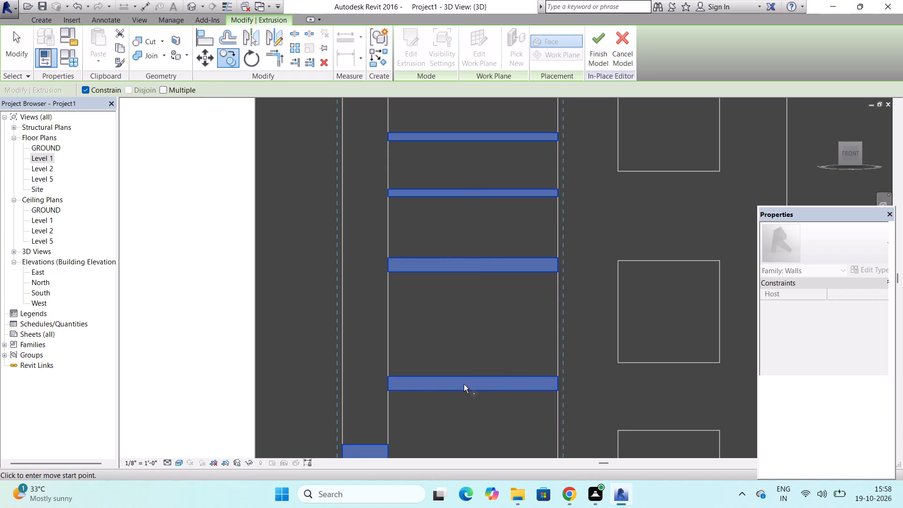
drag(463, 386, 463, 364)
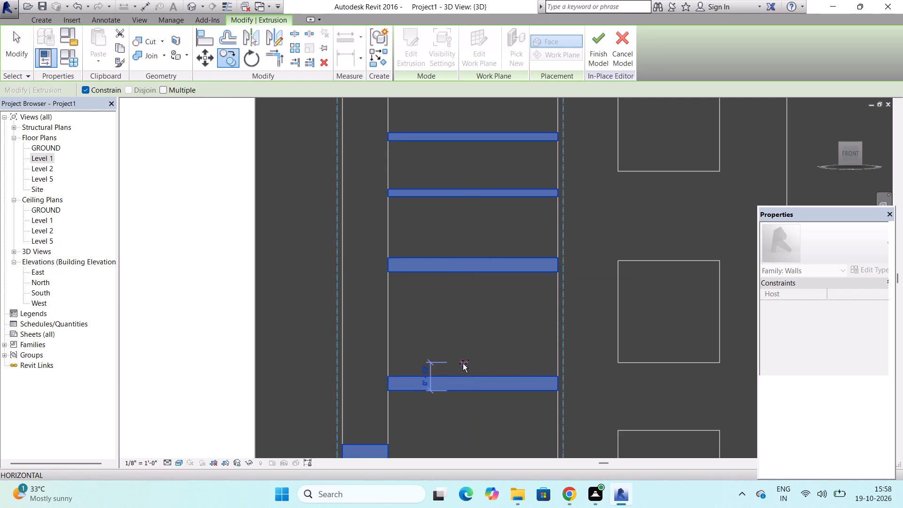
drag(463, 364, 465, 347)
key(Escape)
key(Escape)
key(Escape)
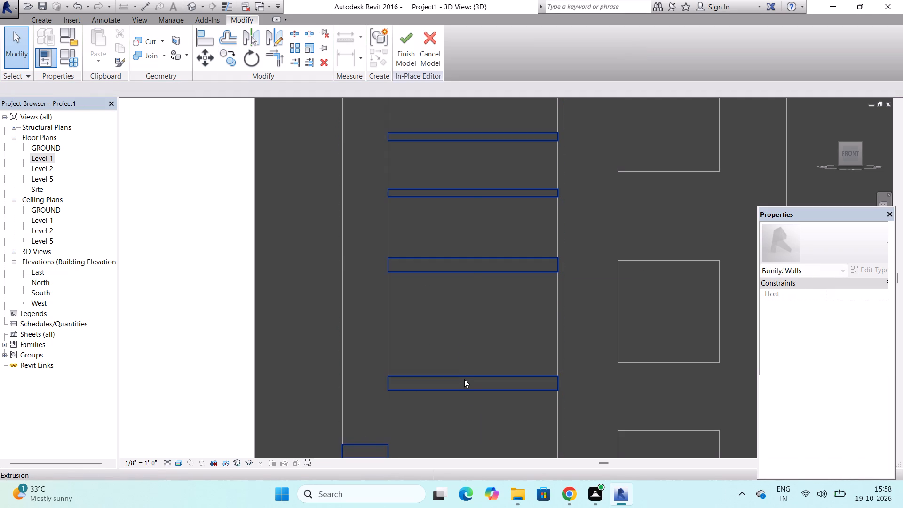
Edit the extrusion sketch to copy the fifth strip's outline up into the gap below the fourth strip, and finish the sketch.
triple_click(464, 378)
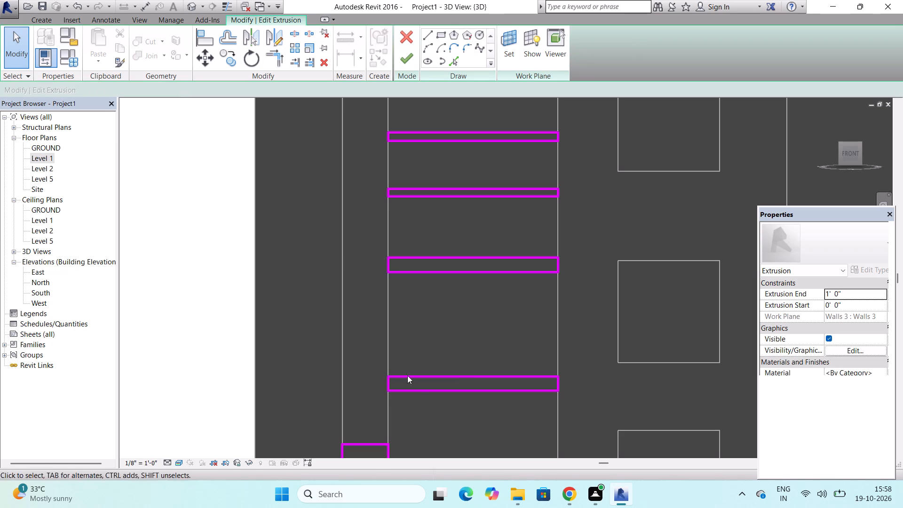
drag(363, 357, 565, 411)
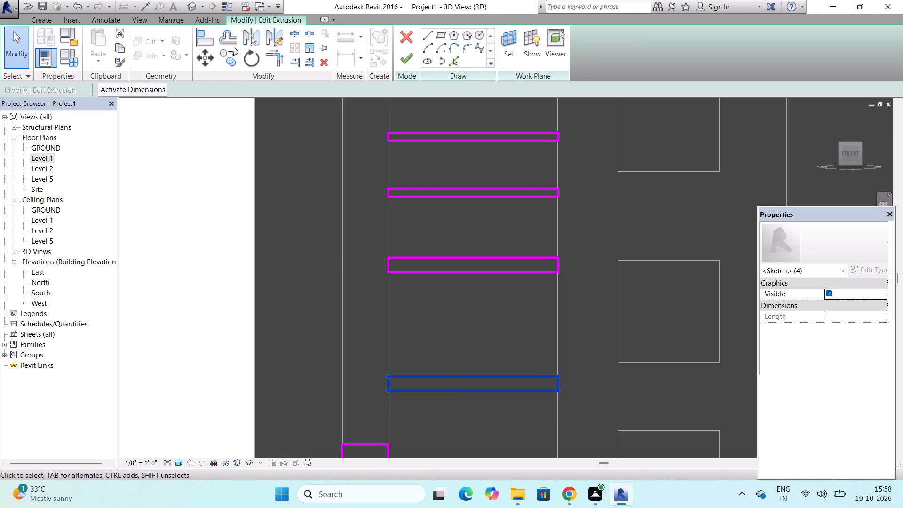
scroll(414, 304, down, 7)
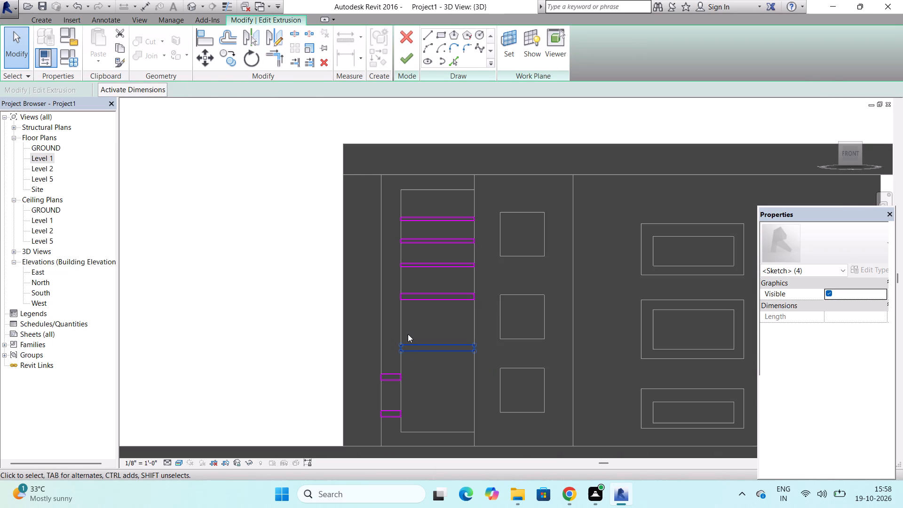
scroll(408, 334, up, 5)
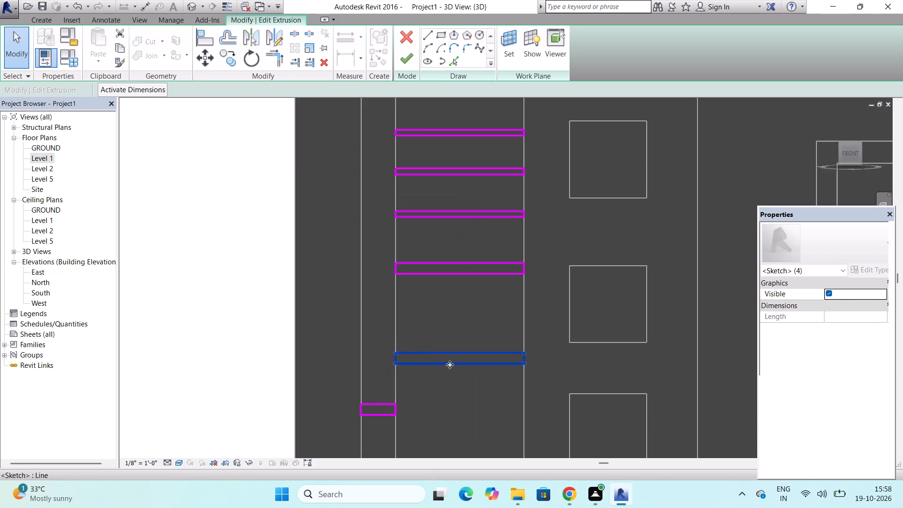
click(221, 53)
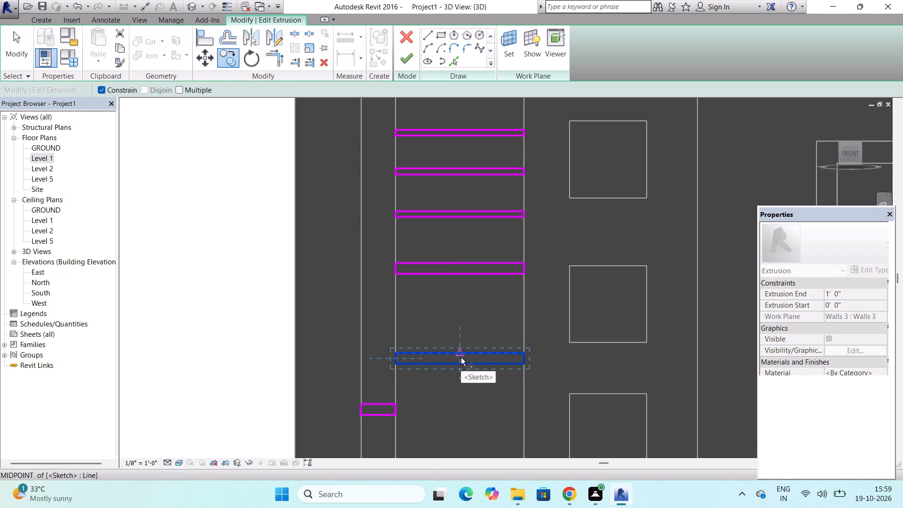
drag(460, 359, 460, 333)
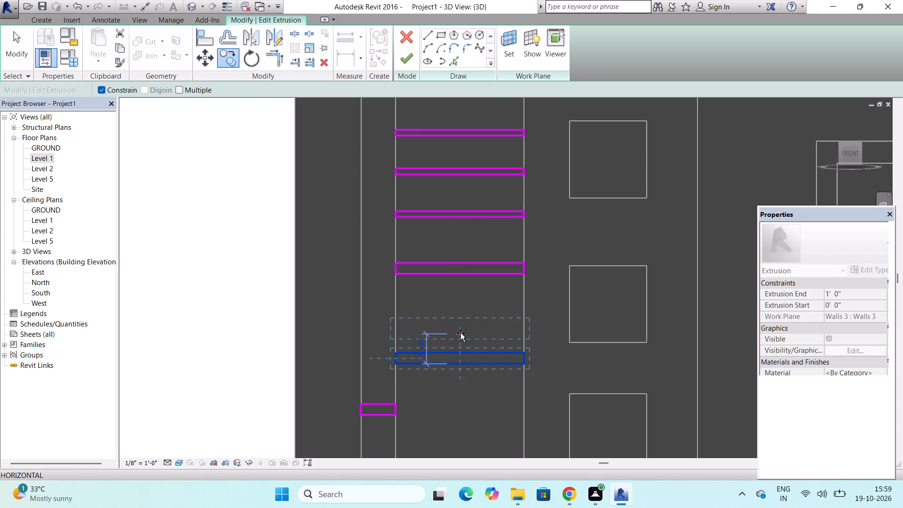
drag(460, 333, 459, 321)
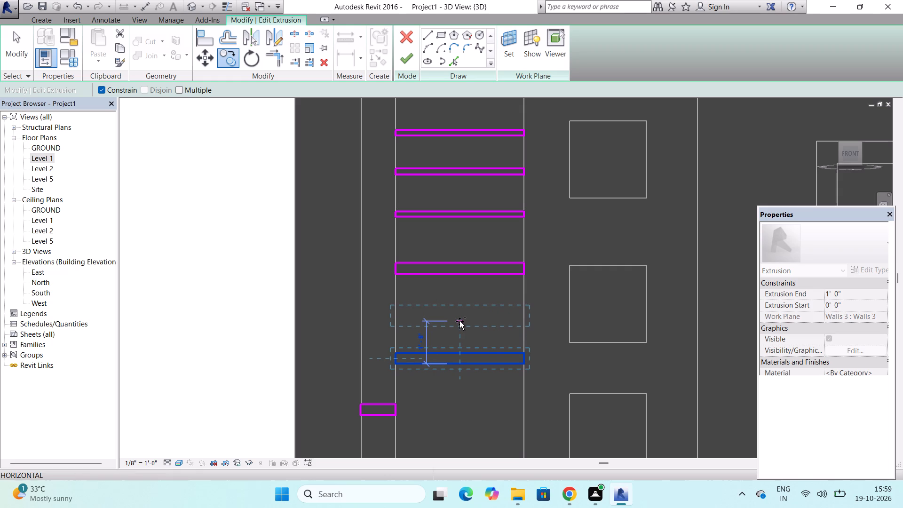
click(459, 321)
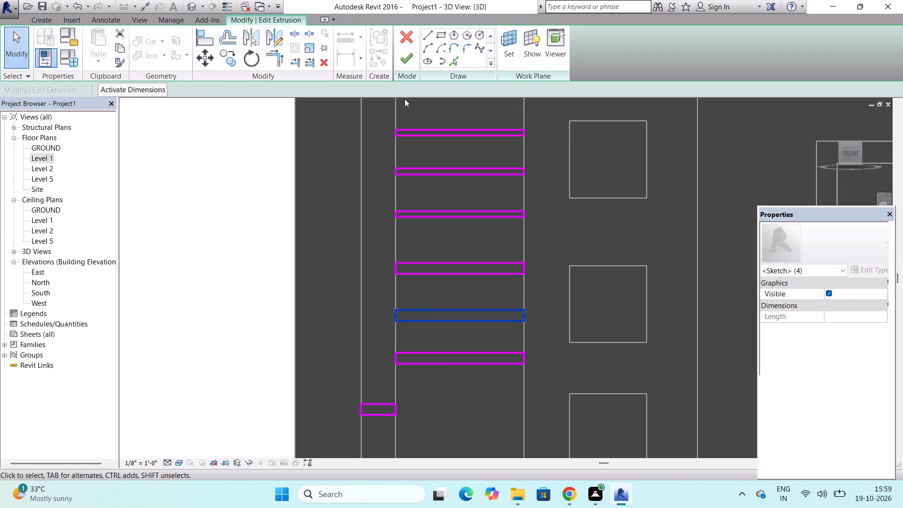
click(398, 58)
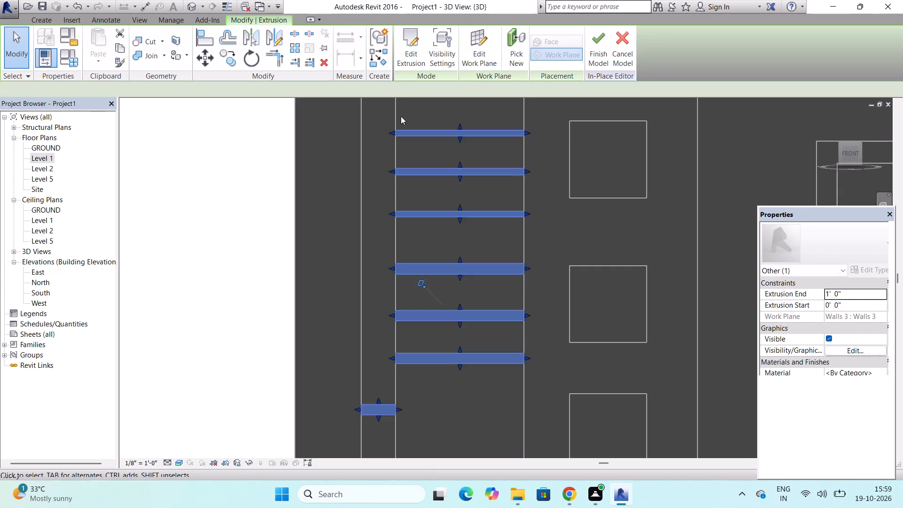
Stretch the upper remaining short block to the wide panel's far edge and pull its outer end in to the near edge.
scroll(450, 288, down, 4)
scroll(410, 377, up, 5)
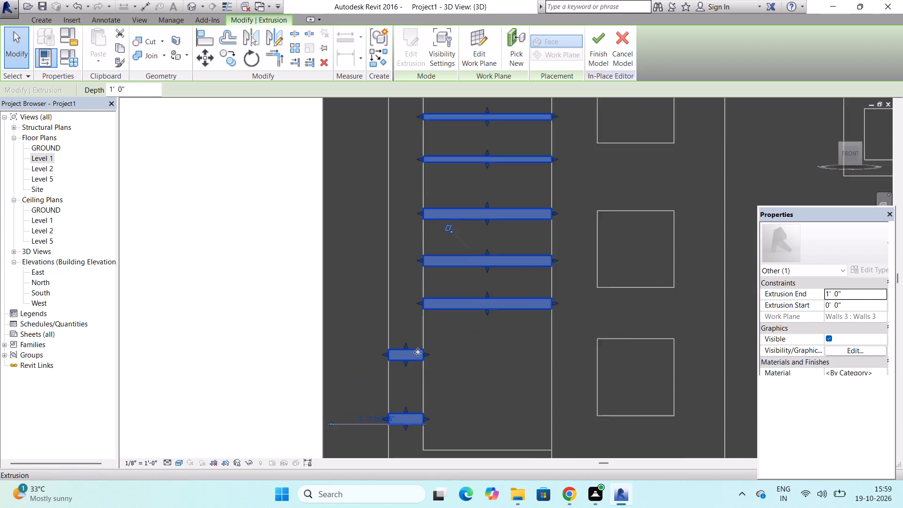
drag(427, 355, 568, 358)
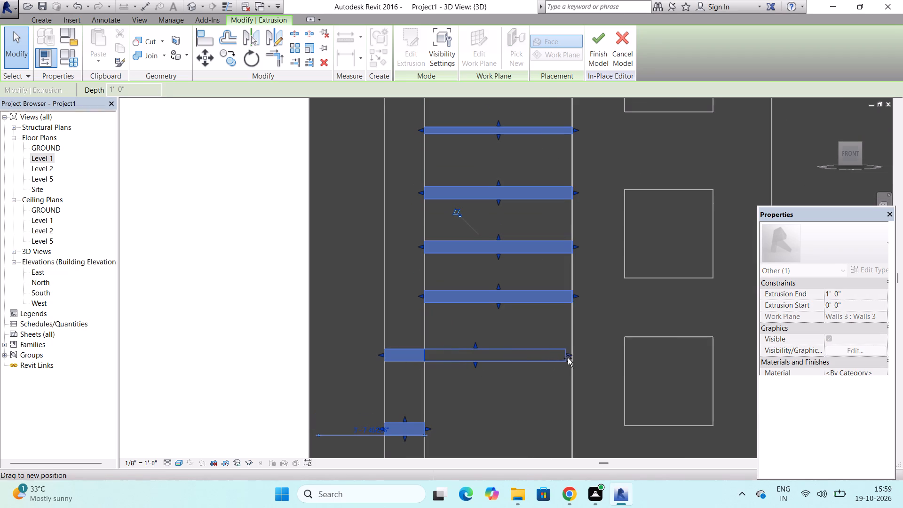
drag(568, 358, 570, 358)
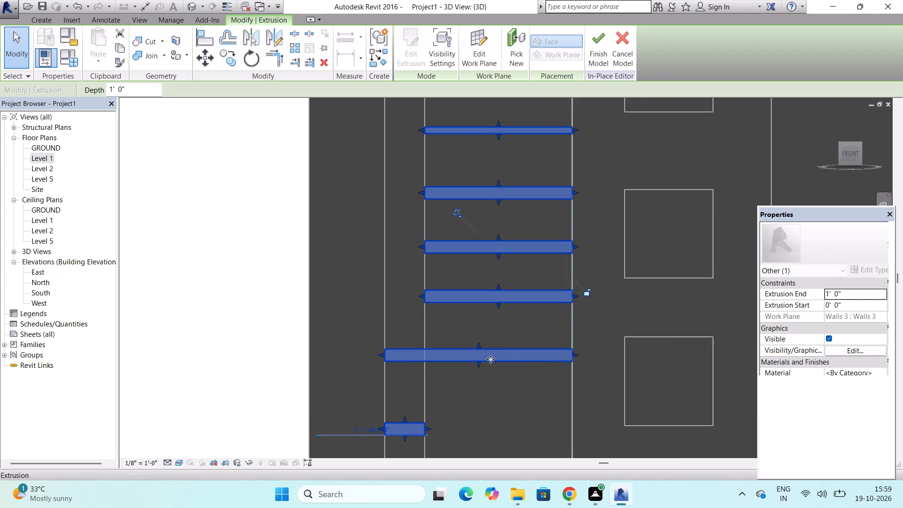
scroll(383, 365, up, 4)
drag(382, 349, 444, 351)
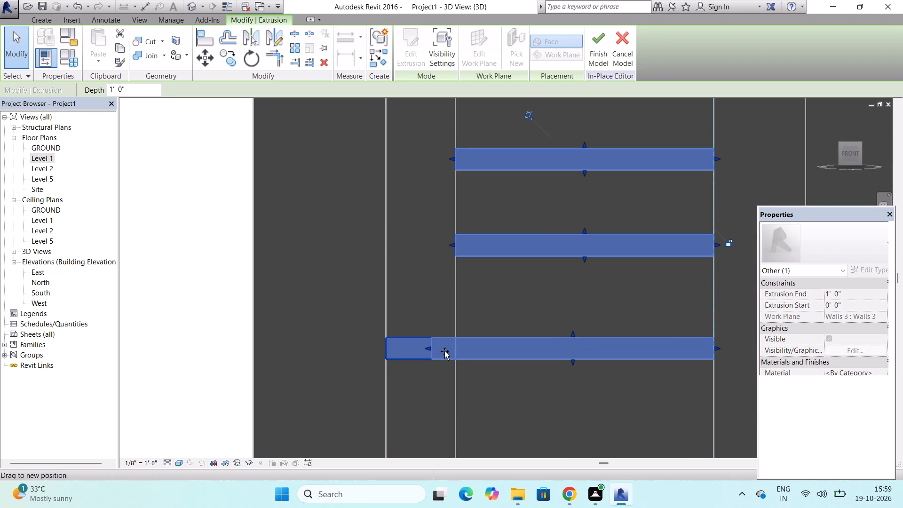
drag(444, 351, 453, 352)
scroll(428, 325, down, 4)
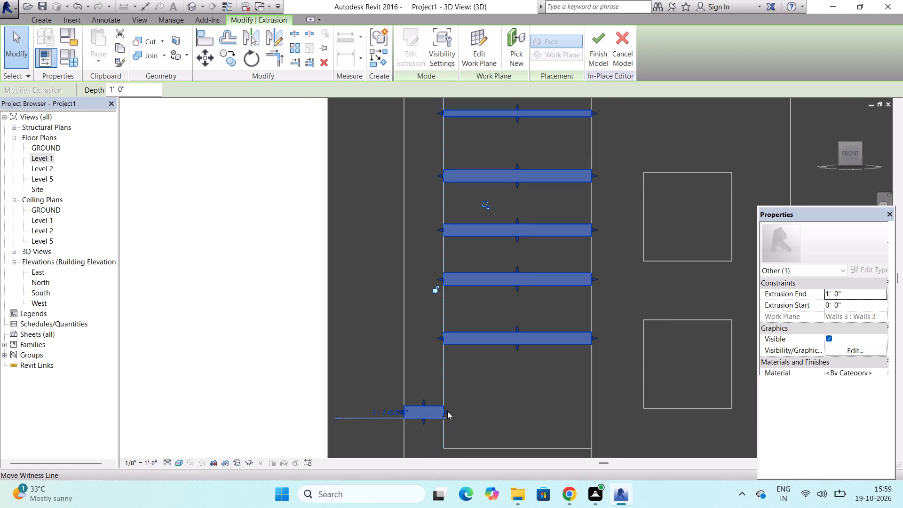
Stretch the last short block, near the wide panel's bottom, across to the panel's far edge.
drag(447, 411, 482, 404)
drag(446, 412, 512, 405)
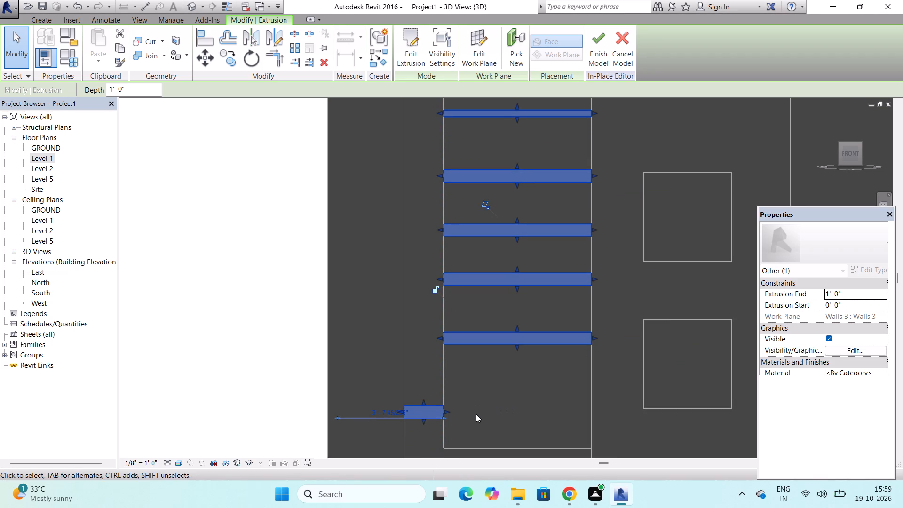
key(Escape)
click(431, 416)
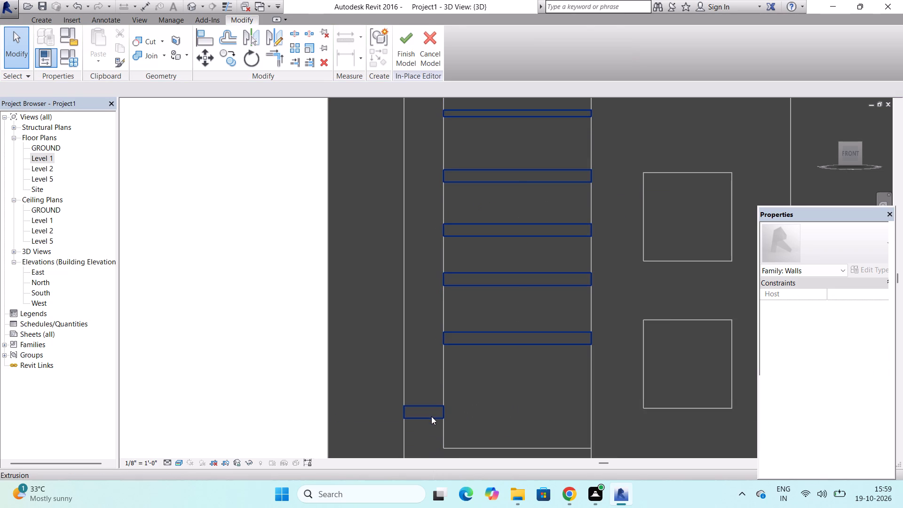
drag(444, 411, 547, 420)
scroll(489, 415, up, 3)
scroll(431, 428, up, 4)
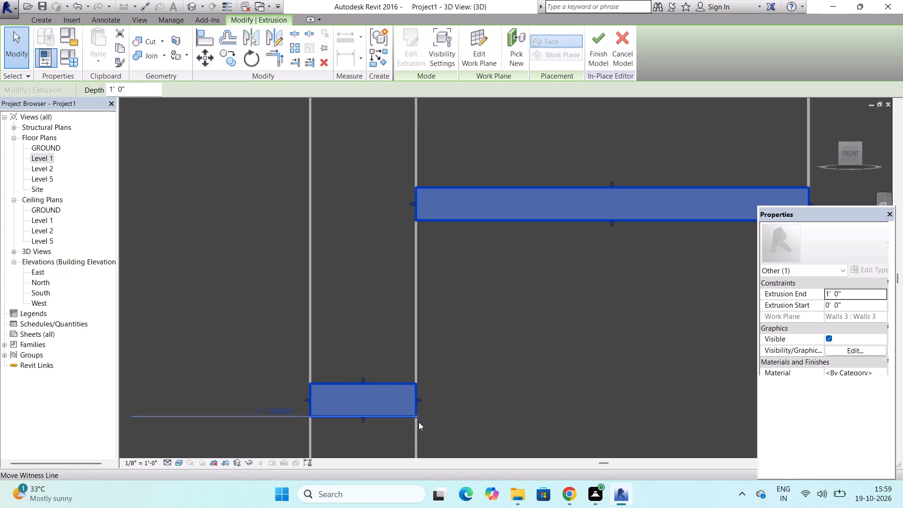
scroll(419, 422, up, 2)
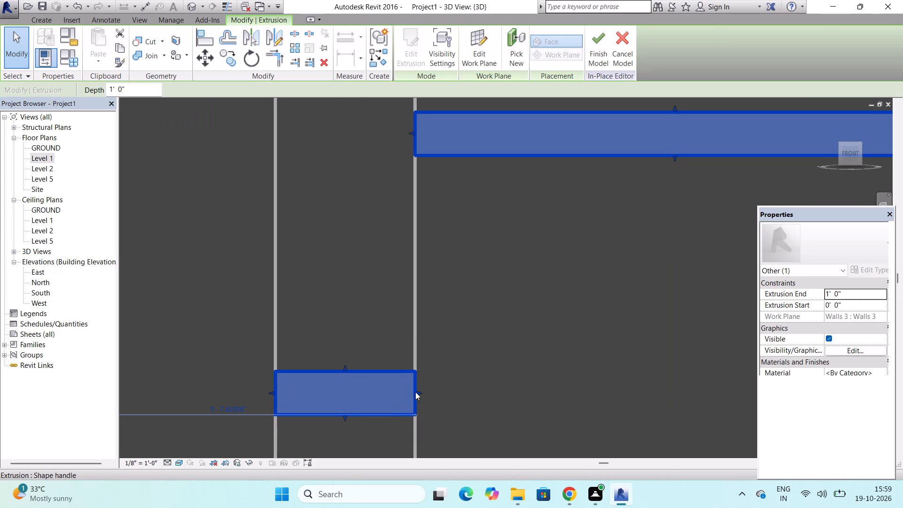
drag(416, 392, 504, 396)
scroll(504, 396, down, 7)
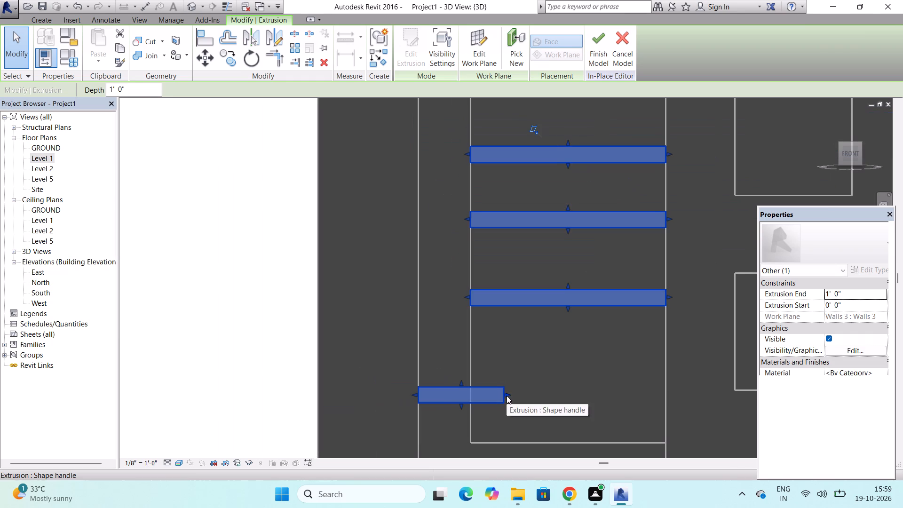
drag(507, 396, 669, 409)
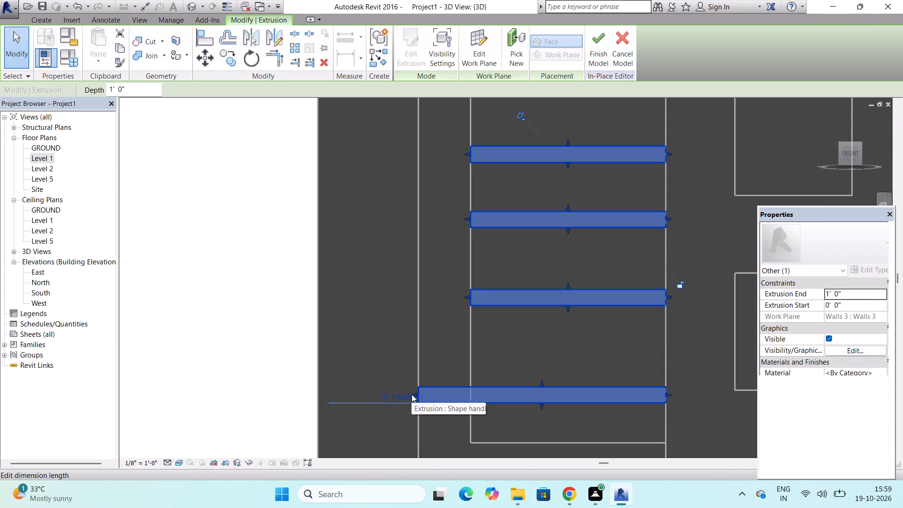
Pull the lowest strip's outer end in to the wide panel's near edge.
drag(413, 395, 443, 395)
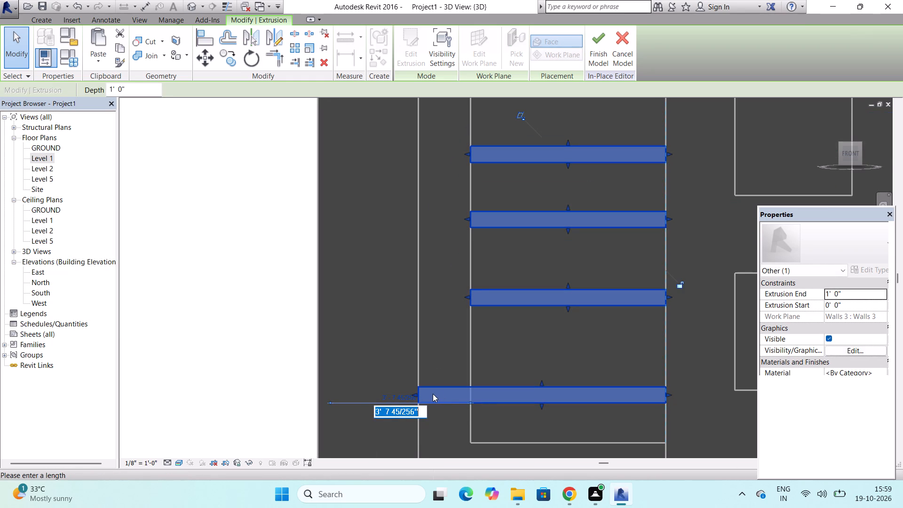
scroll(427, 396, up, 6)
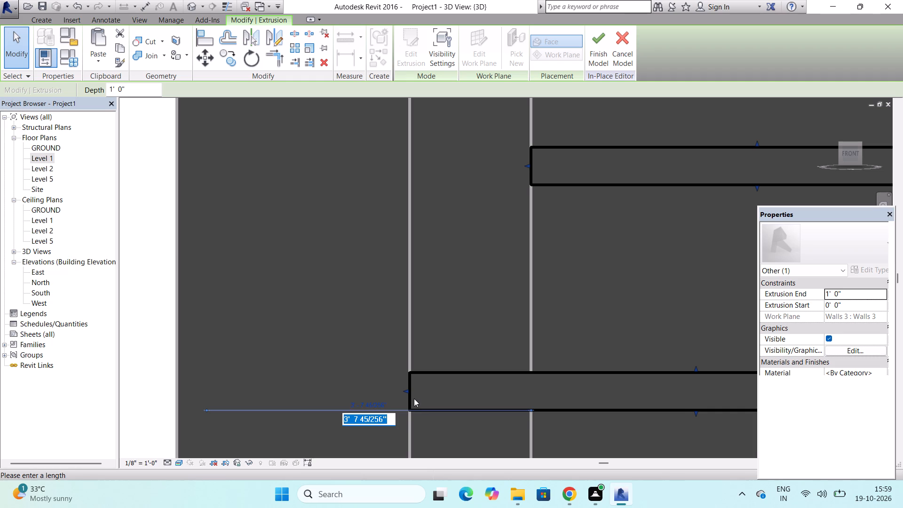
key(Escape)
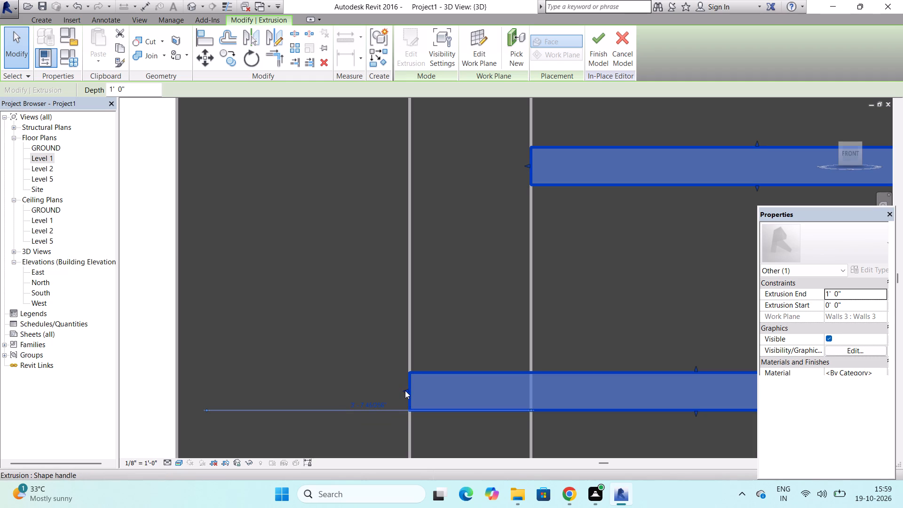
drag(405, 390, 525, 397)
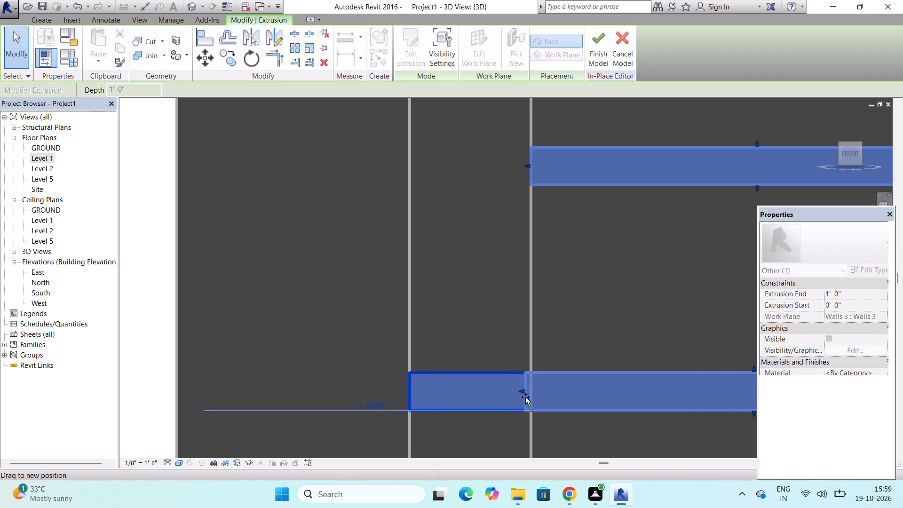
drag(525, 397, 529, 398)
scroll(429, 389, down, 11)
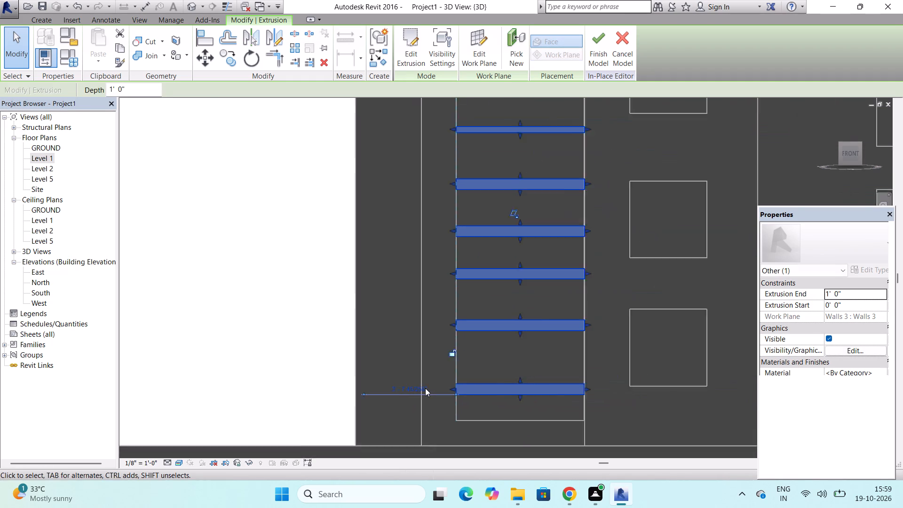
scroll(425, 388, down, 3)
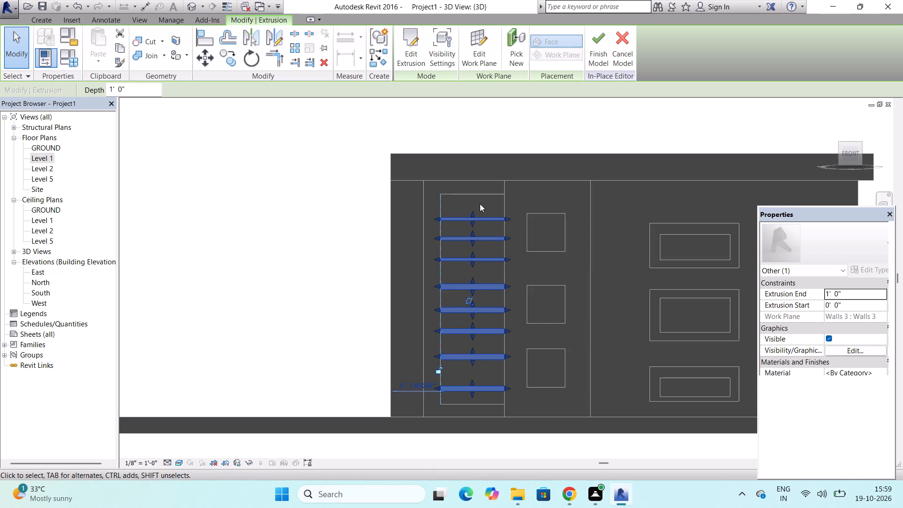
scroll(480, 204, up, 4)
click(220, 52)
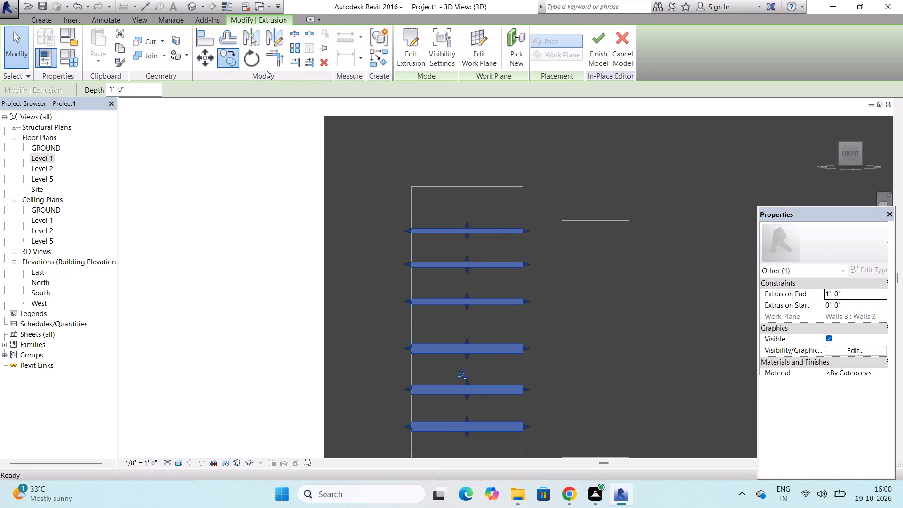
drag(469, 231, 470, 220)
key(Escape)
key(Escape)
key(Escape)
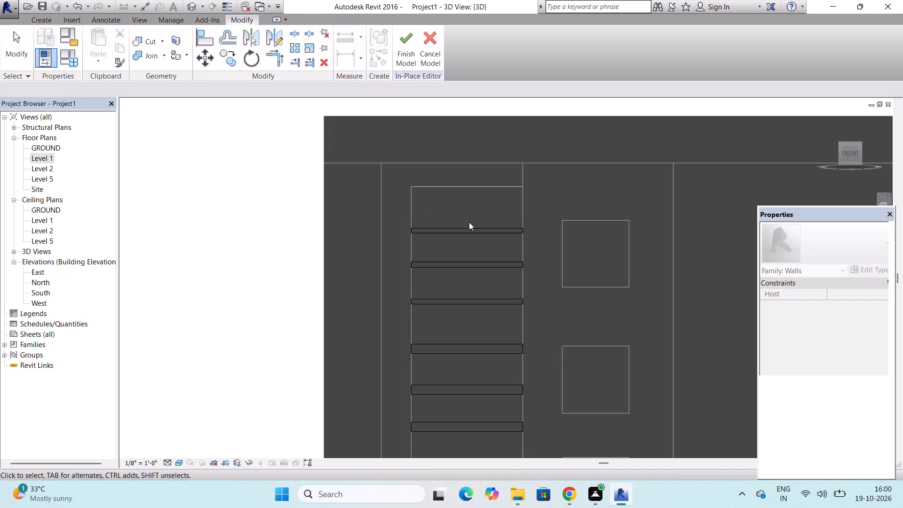
Edit the strip extrusion's sketch to copy the topmost strip's outline up into the gap below the wide panel's top edge, and finish the sketch.
double_click(461, 227)
triple_click(461, 227)
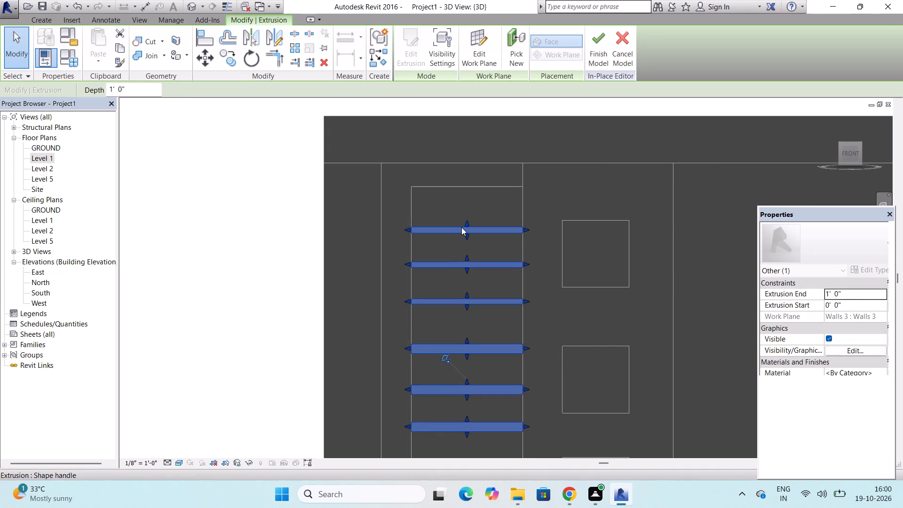
triple_click(461, 227)
click(461, 227)
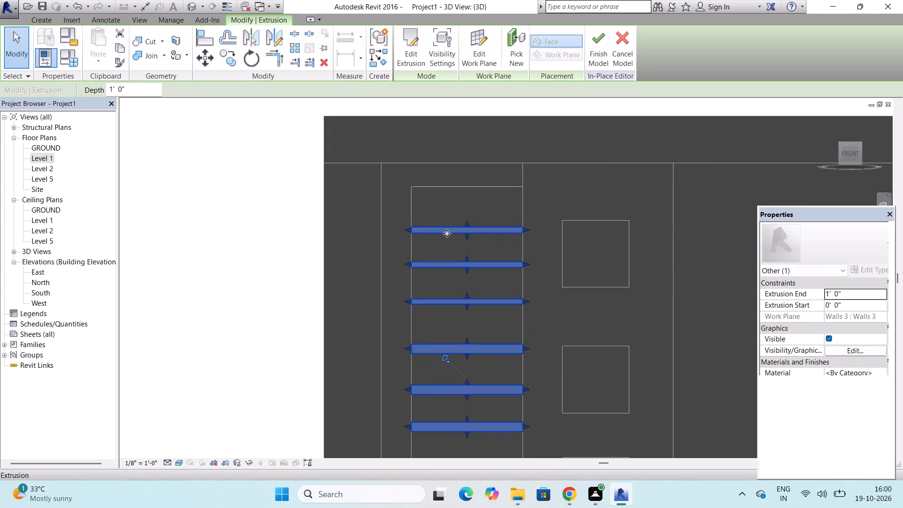
triple_click(447, 232)
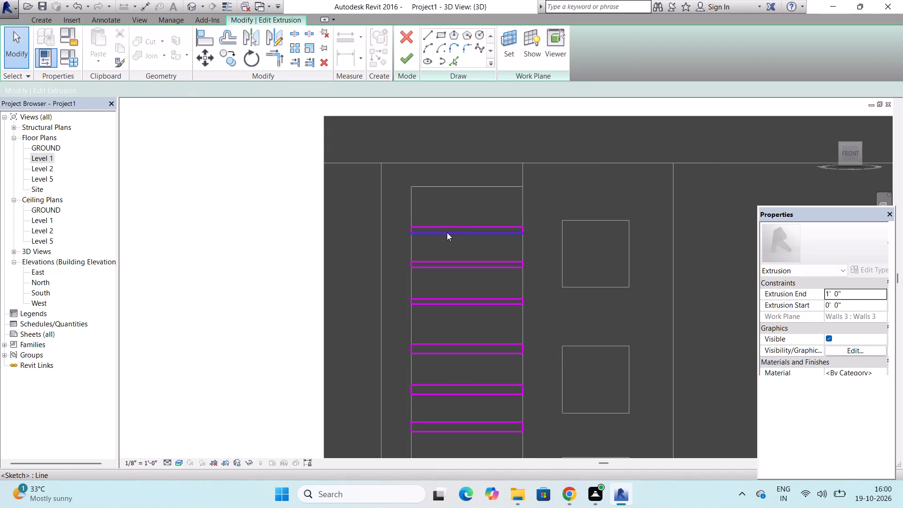
drag(397, 210, 540, 249)
click(230, 55)
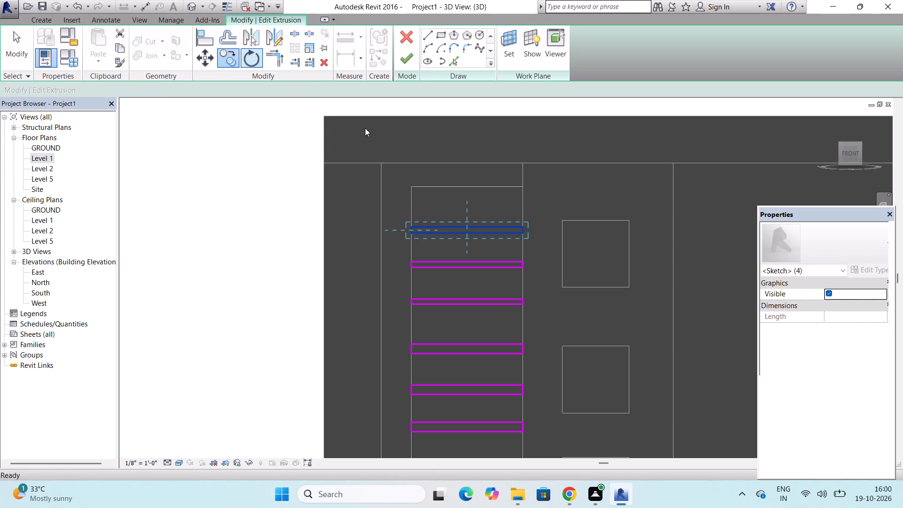
drag(467, 229, 467, 227)
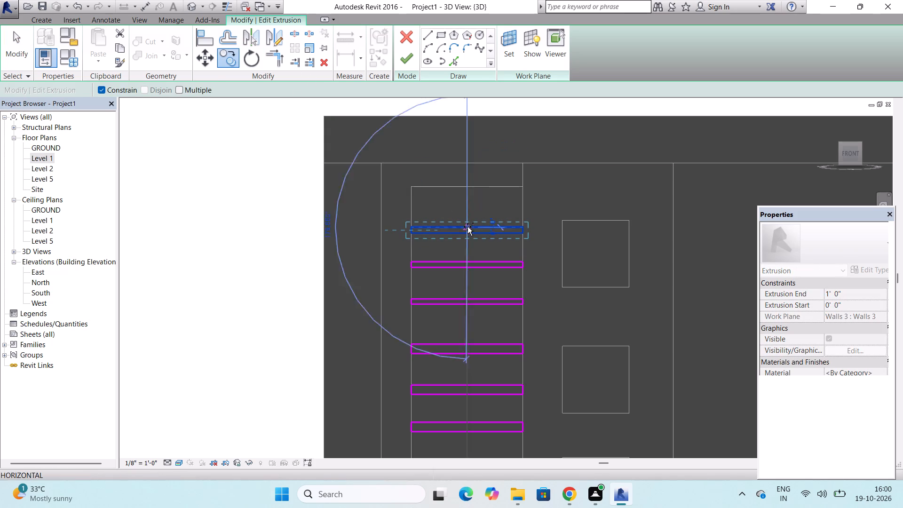
drag(467, 227, 467, 206)
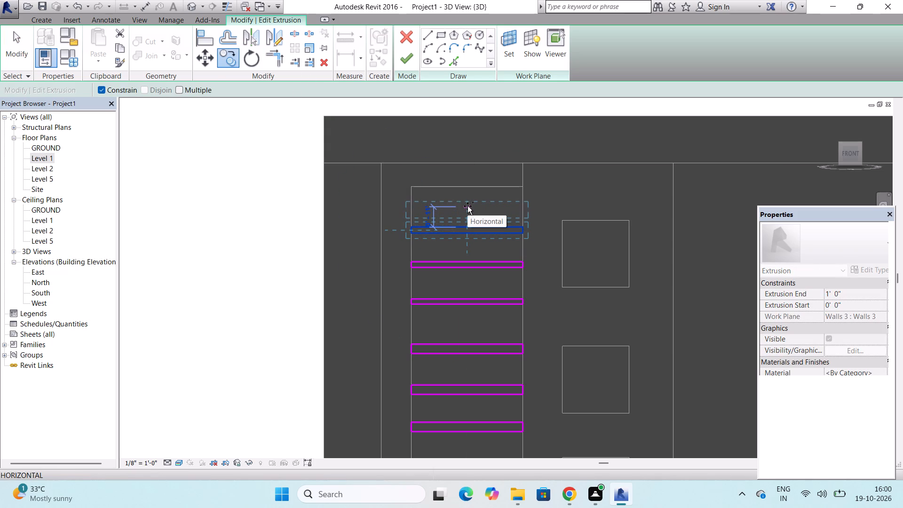
drag(467, 206, 467, 204)
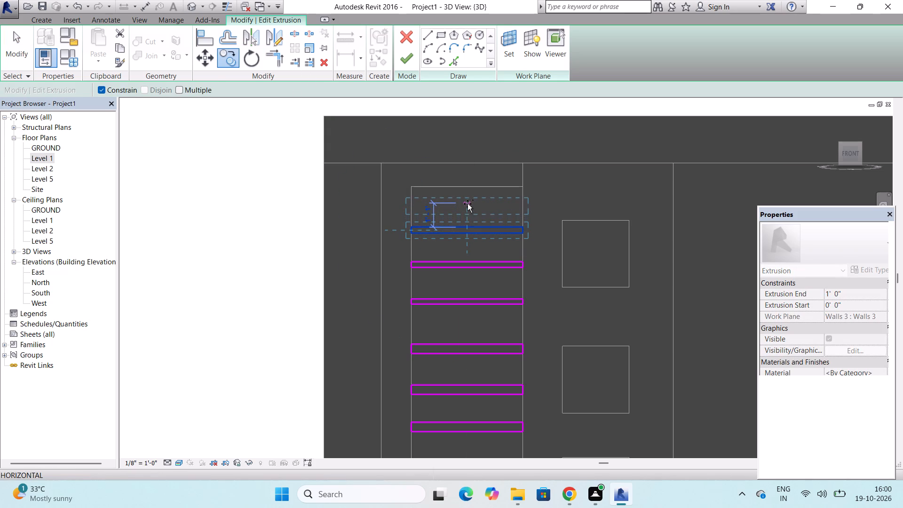
click(467, 204)
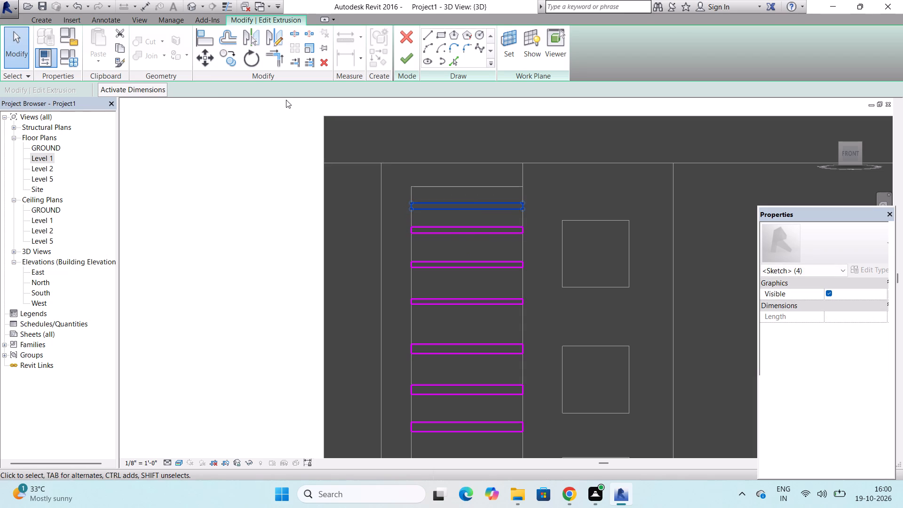
click(397, 63)
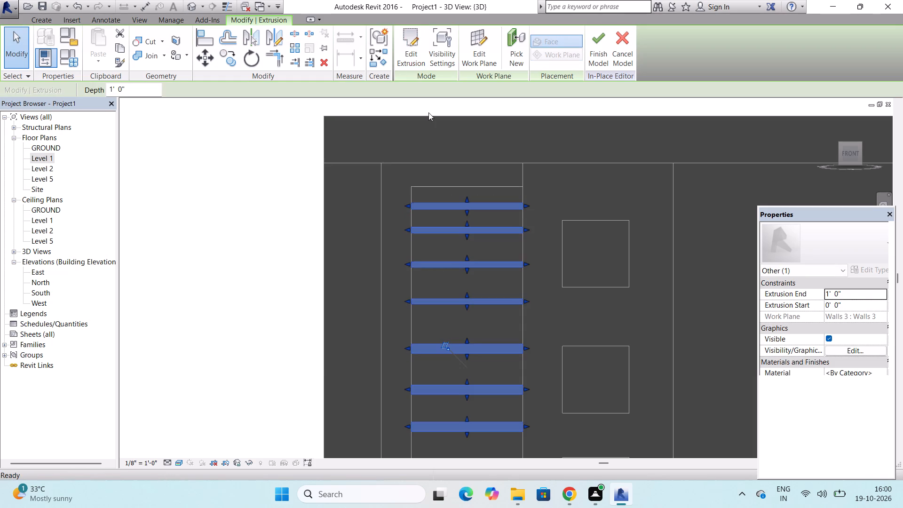
Pull the outer ends of the second and third strips from the top inward toward the wide panel's edge.
scroll(560, 227, down, 1)
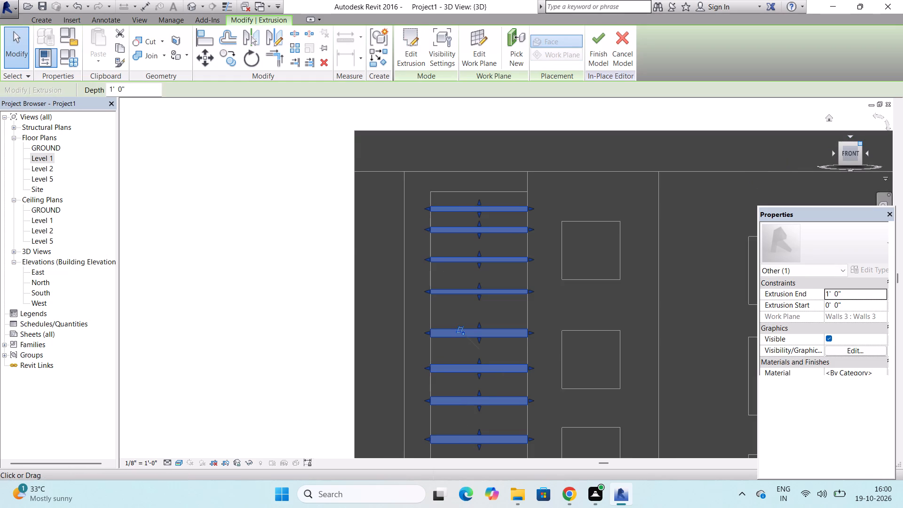
drag(861, 144, 745, 172)
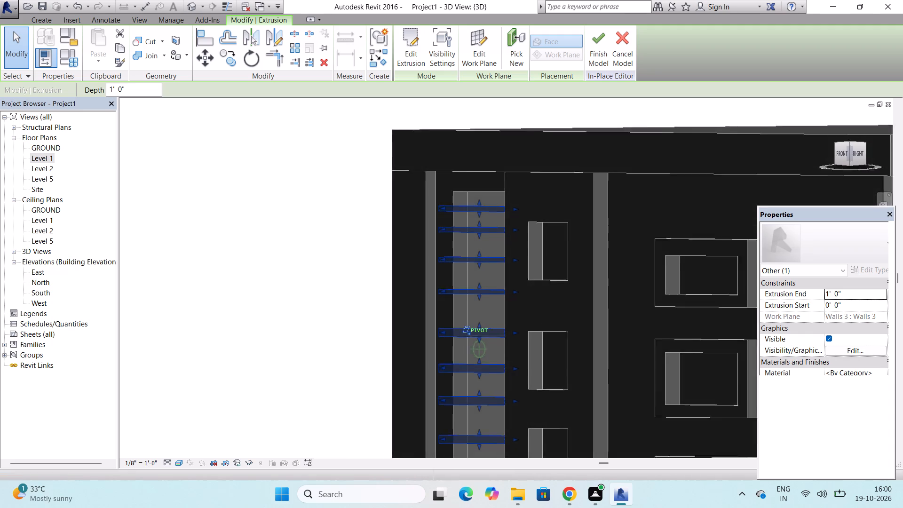
drag(745, 172, 718, 198)
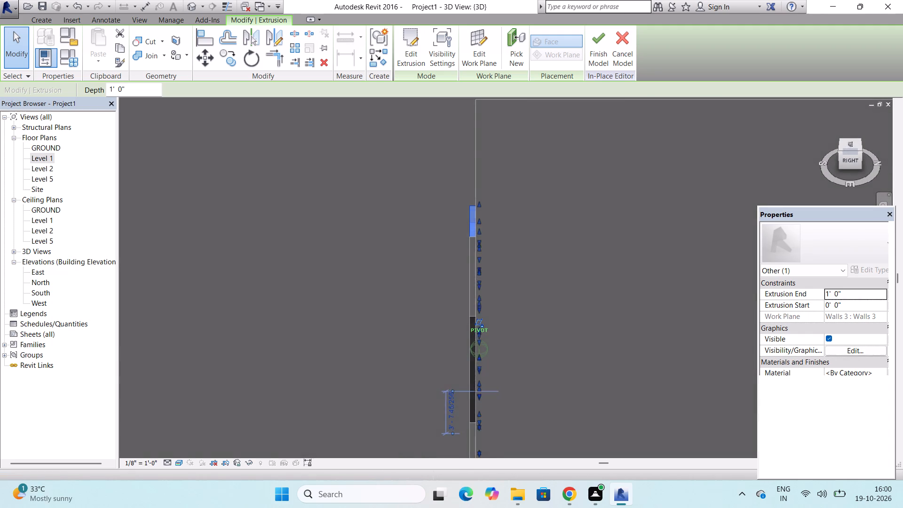
drag(718, 198, 691, 230)
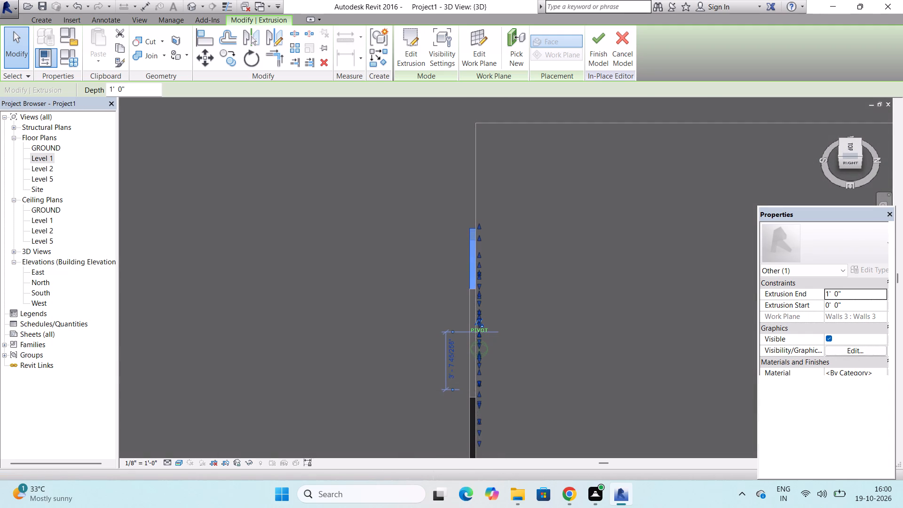
drag(691, 230, 723, 176)
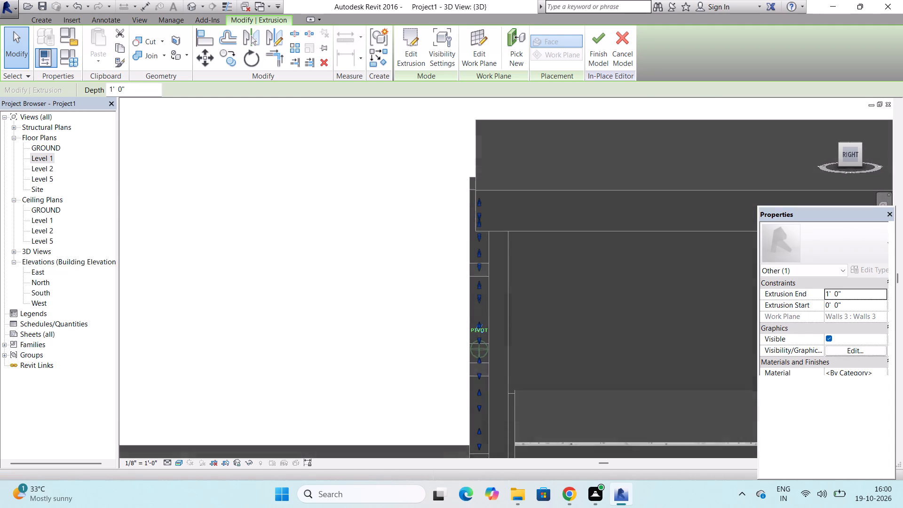
drag(723, 176, 719, 157)
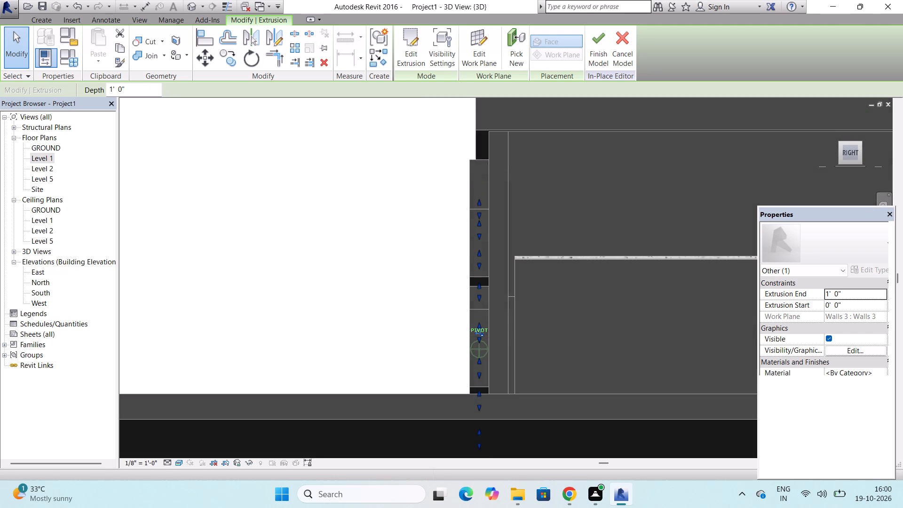
drag(719, 157, 719, 168)
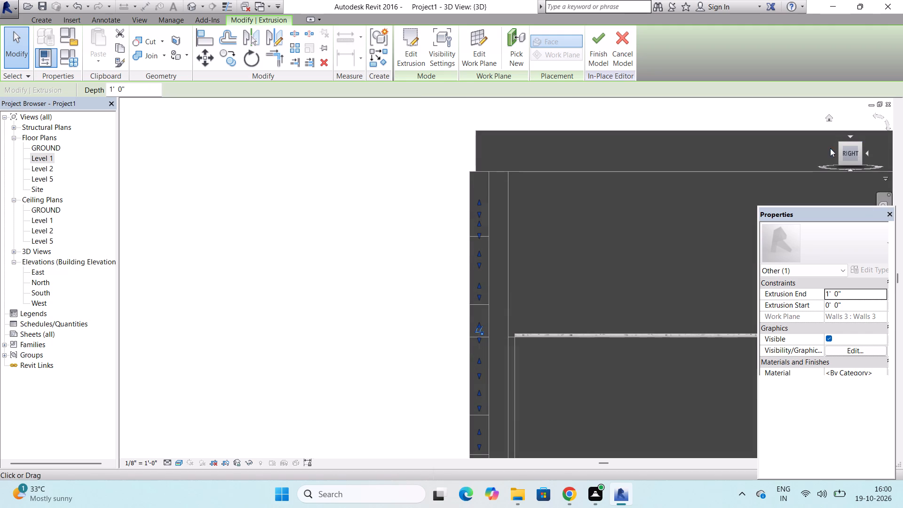
drag(839, 144, 855, 143)
scroll(467, 206, up, 8)
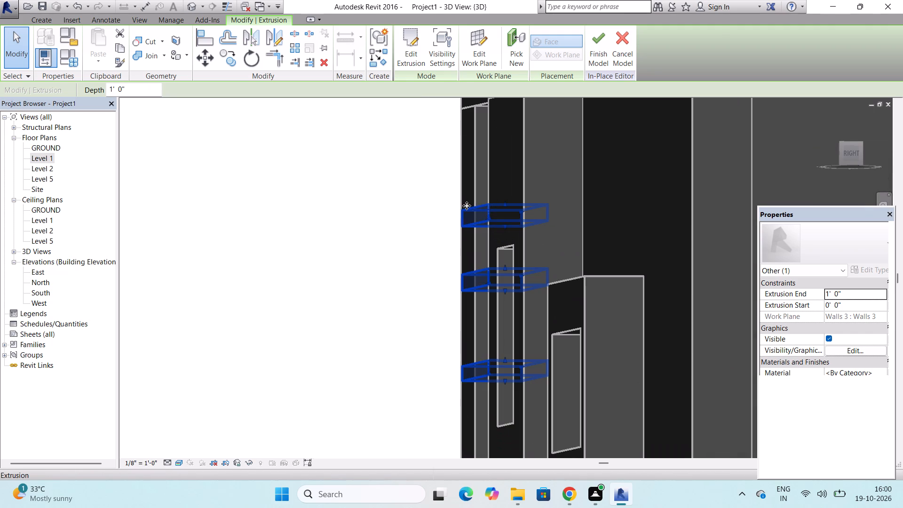
scroll(461, 214, up, 8)
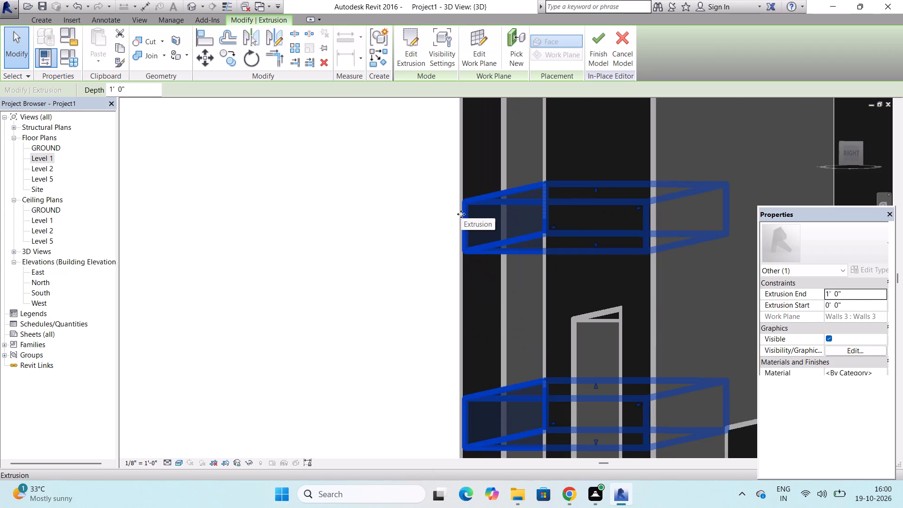
scroll(461, 214, down, 10)
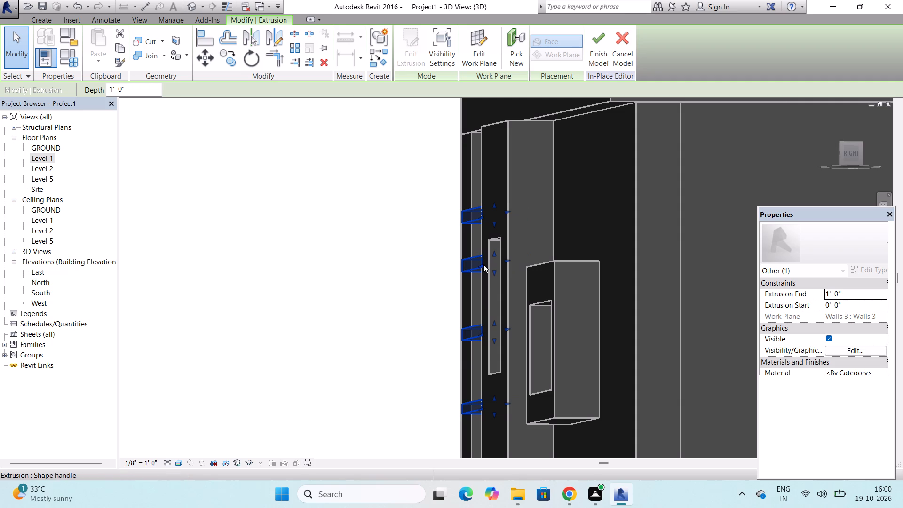
drag(480, 264, 485, 264)
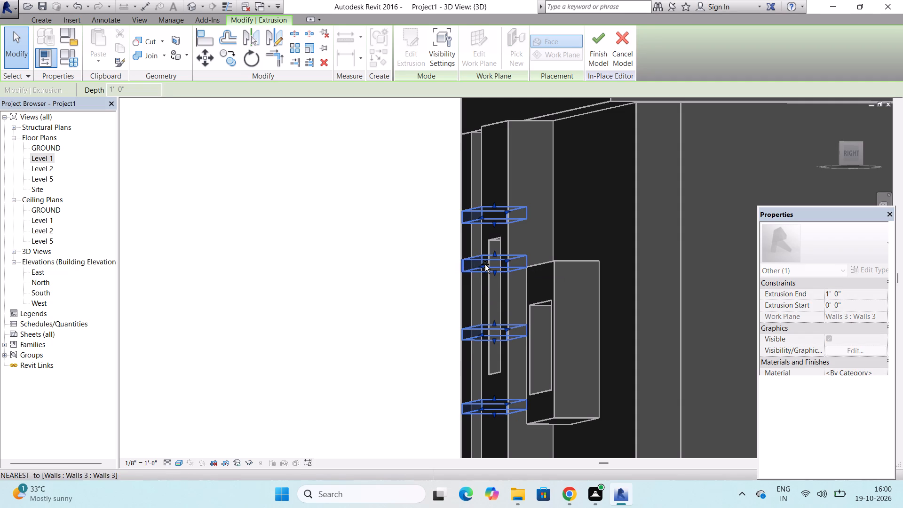
drag(485, 264, 490, 264)
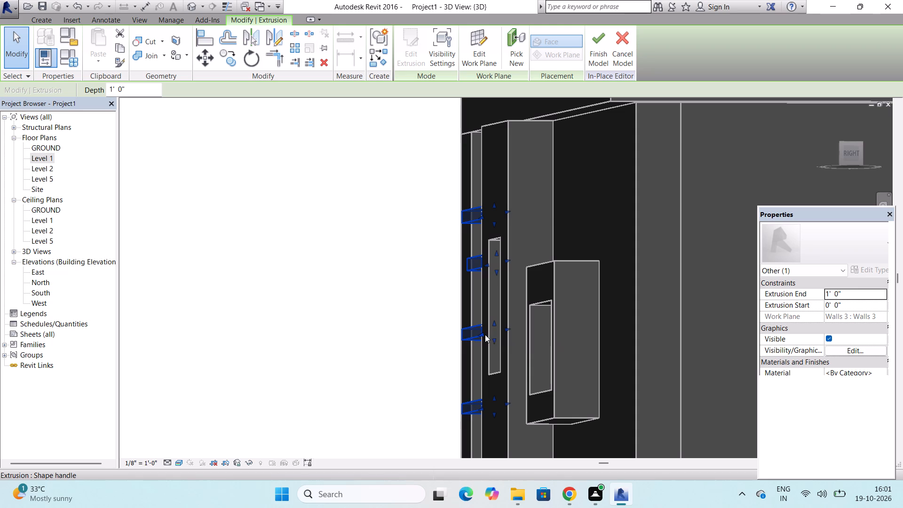
drag(480, 334, 487, 334)
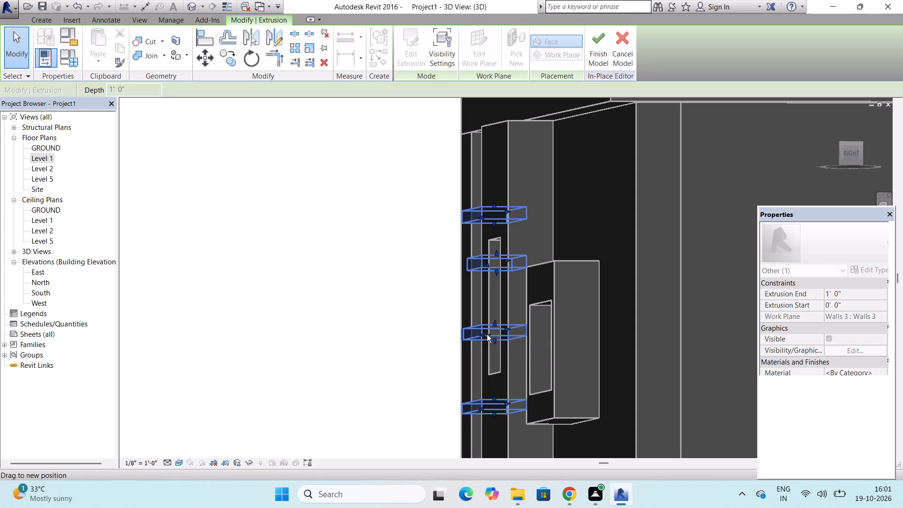
drag(487, 334, 491, 334)
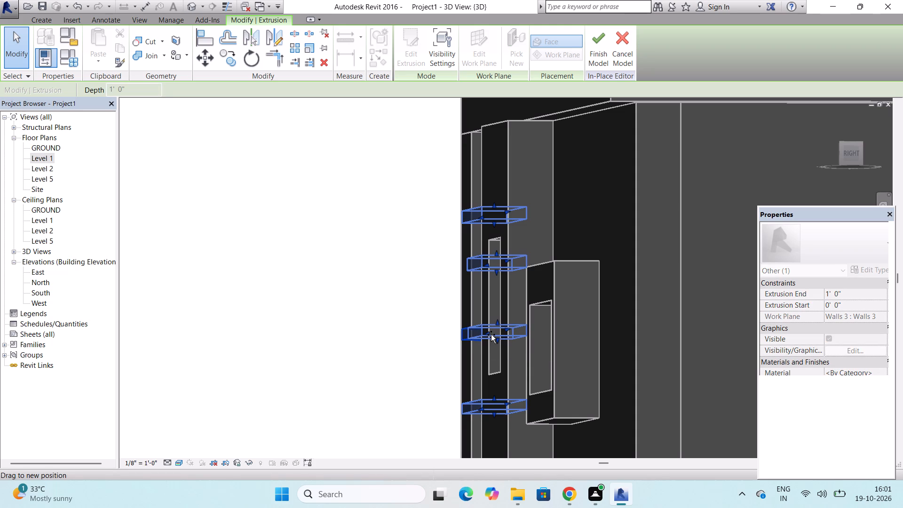
drag(491, 334, 494, 335)
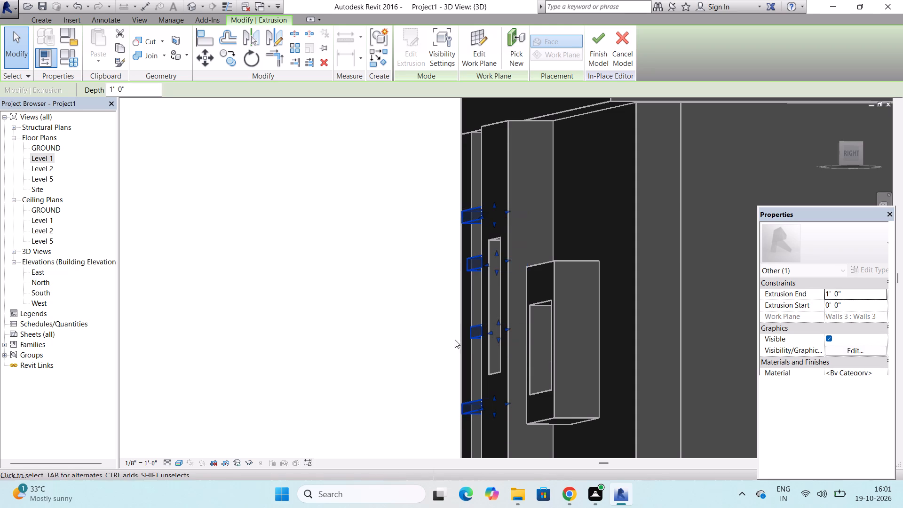
Pull the outer ends of the fourth and fifth strips from the top in to the wide panel's edge.
scroll(450, 341, down, 4)
scroll(458, 385, up, 8)
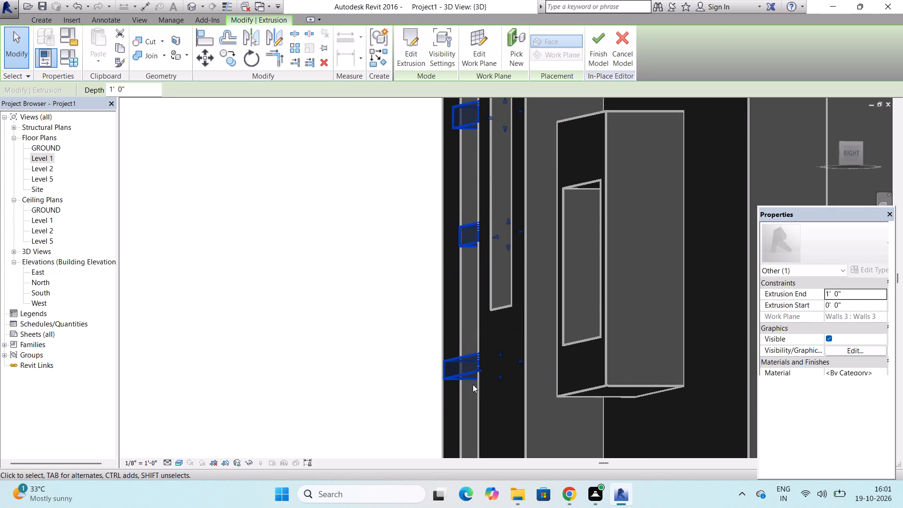
scroll(473, 384, up, 3)
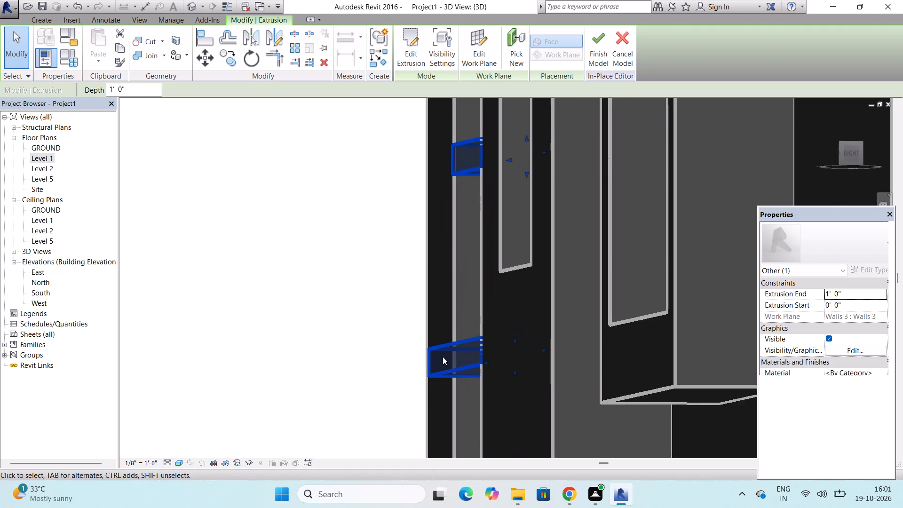
scroll(443, 357, down, 4)
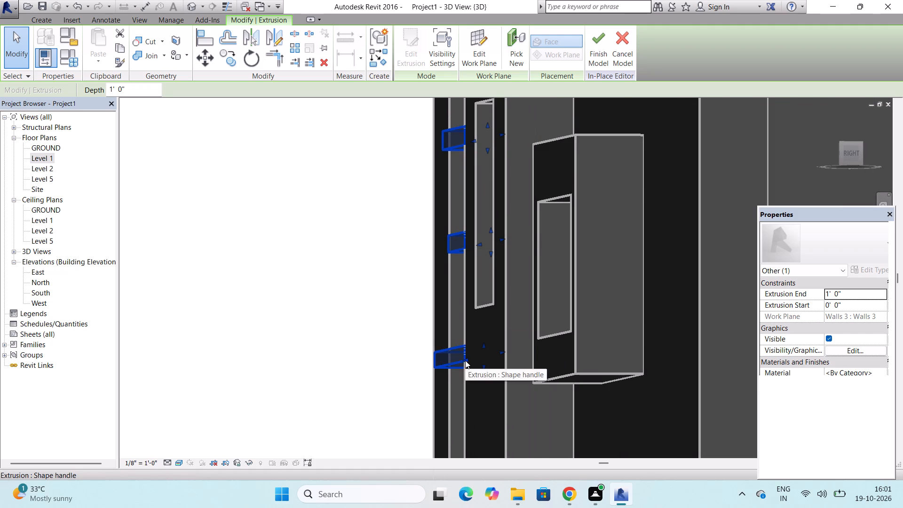
drag(465, 360, 482, 361)
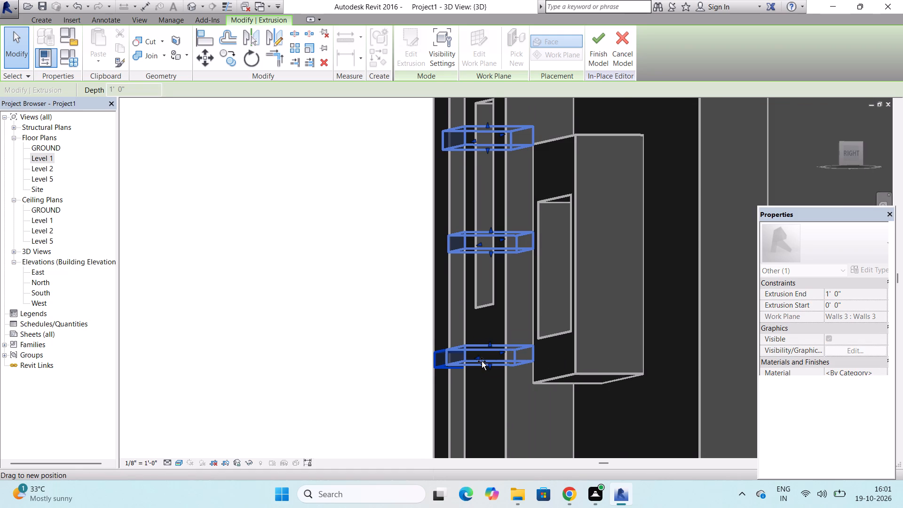
drag(482, 361, 484, 362)
scroll(397, 338, down, 4)
scroll(428, 439, up, 4)
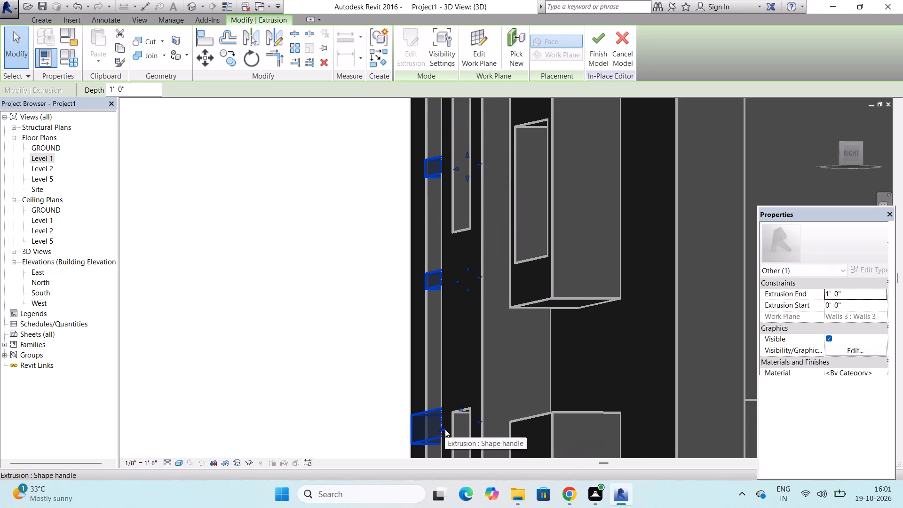
drag(442, 429, 464, 433)
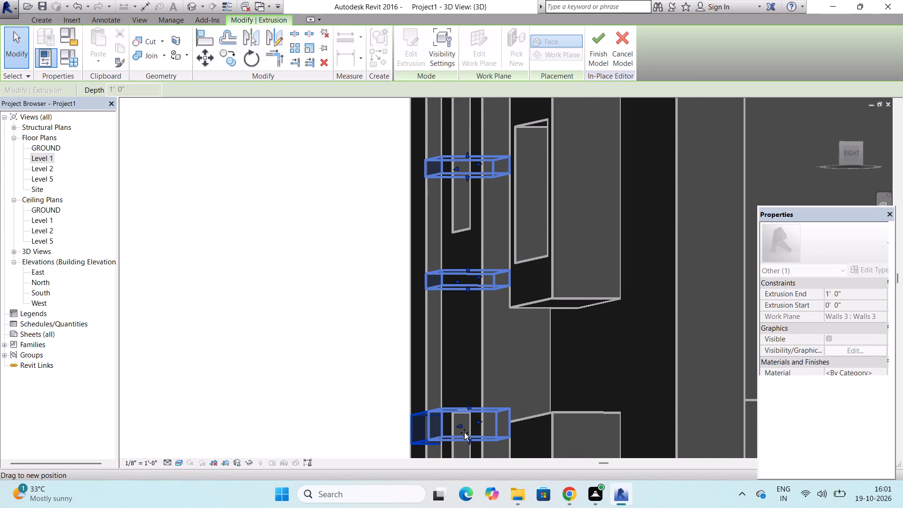
drag(464, 433, 462, 433)
Pull the outer end of the sixth strip from the top in line with the shortened strips above it.
scroll(415, 369, down, 9)
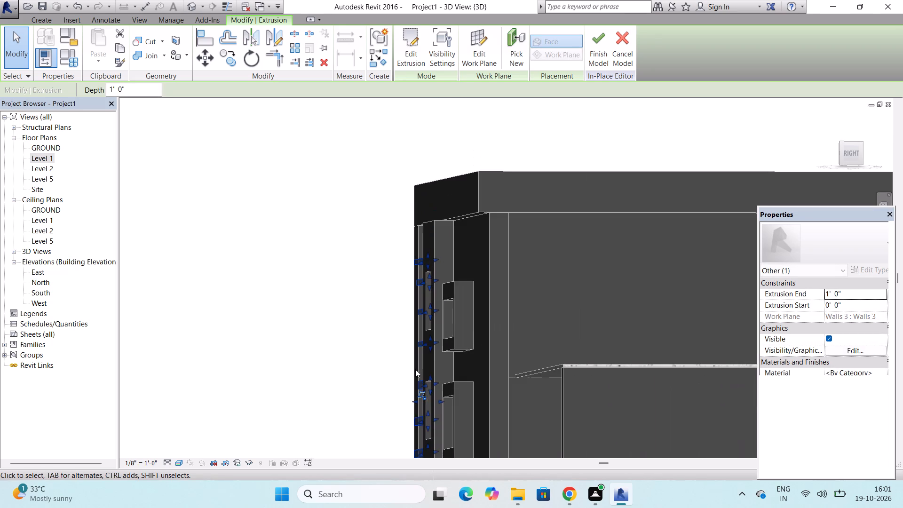
scroll(420, 431, up, 8)
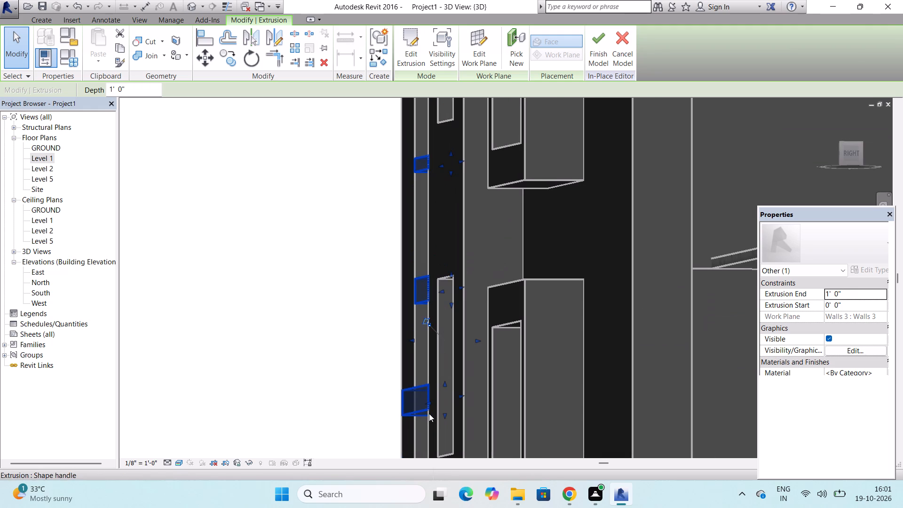
drag(428, 404, 443, 406)
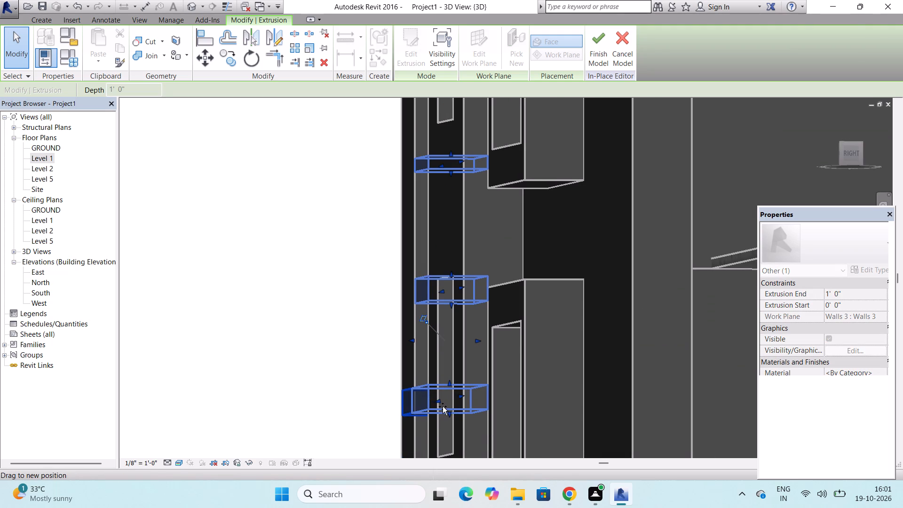
drag(443, 406, 449, 406)
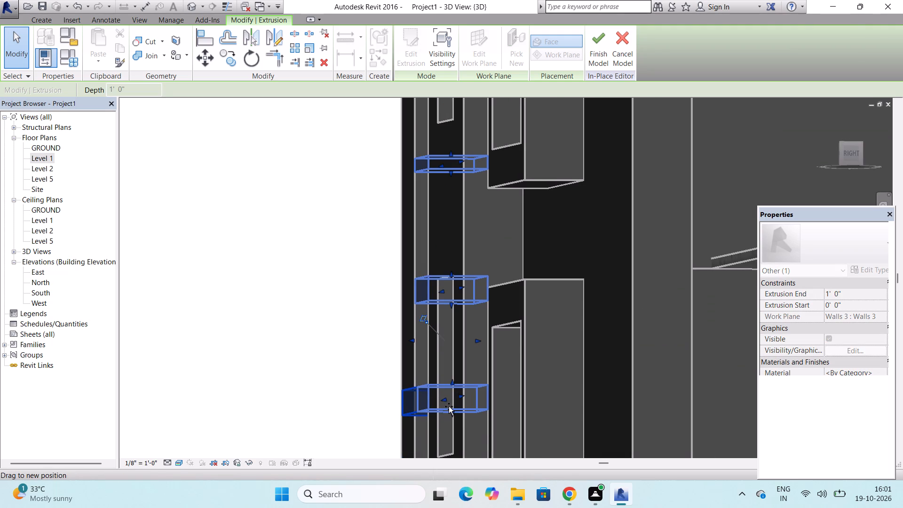
drag(449, 406, 445, 406)
scroll(380, 382, down, 5)
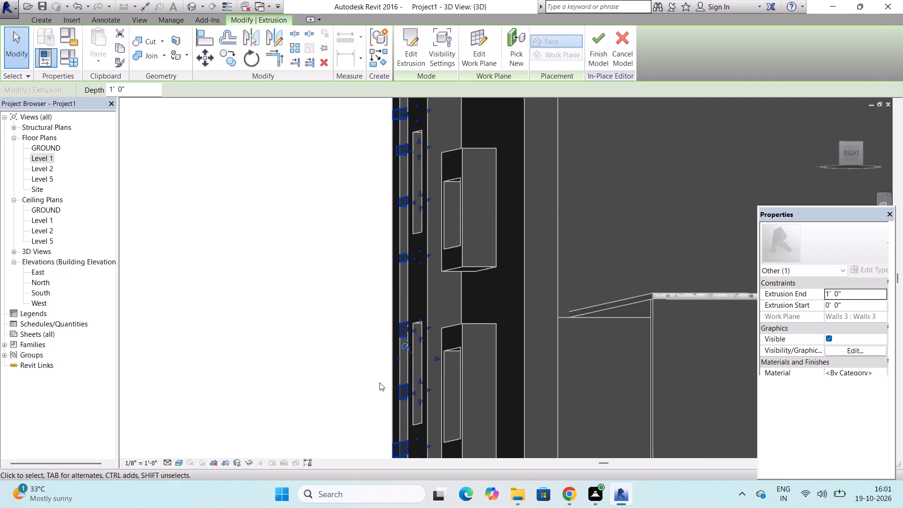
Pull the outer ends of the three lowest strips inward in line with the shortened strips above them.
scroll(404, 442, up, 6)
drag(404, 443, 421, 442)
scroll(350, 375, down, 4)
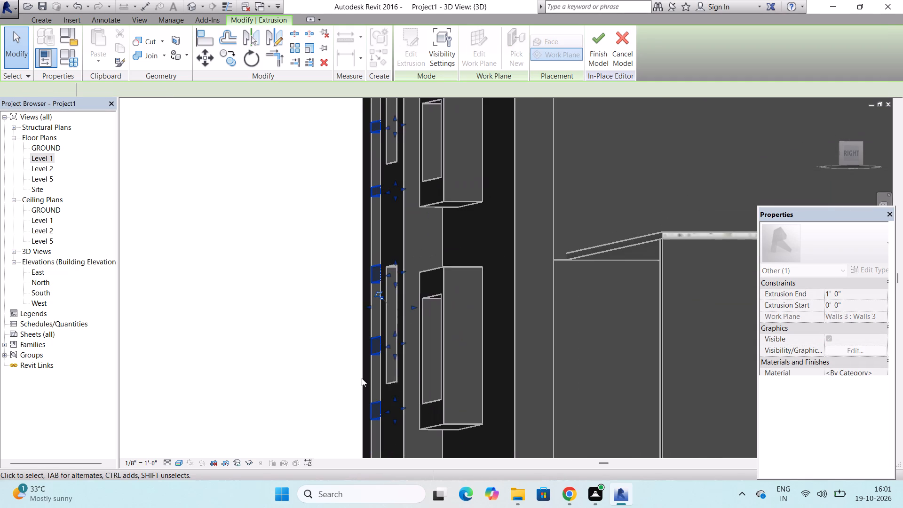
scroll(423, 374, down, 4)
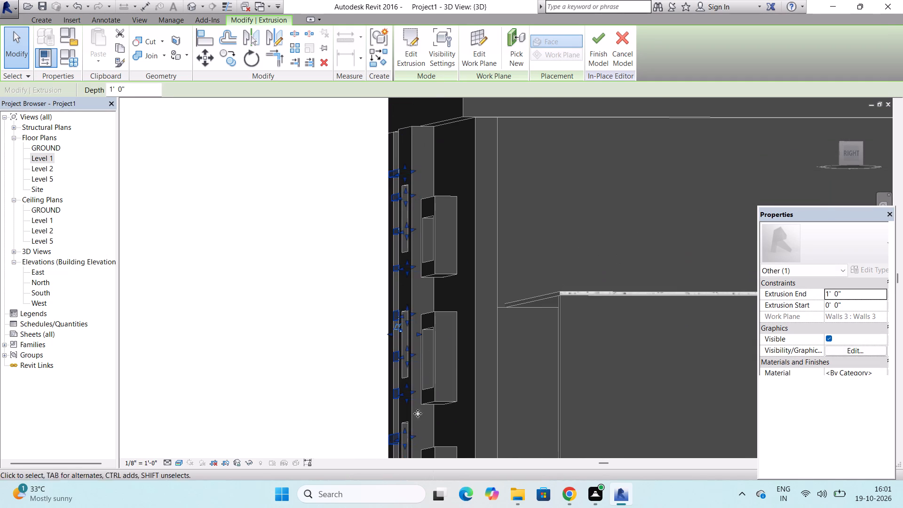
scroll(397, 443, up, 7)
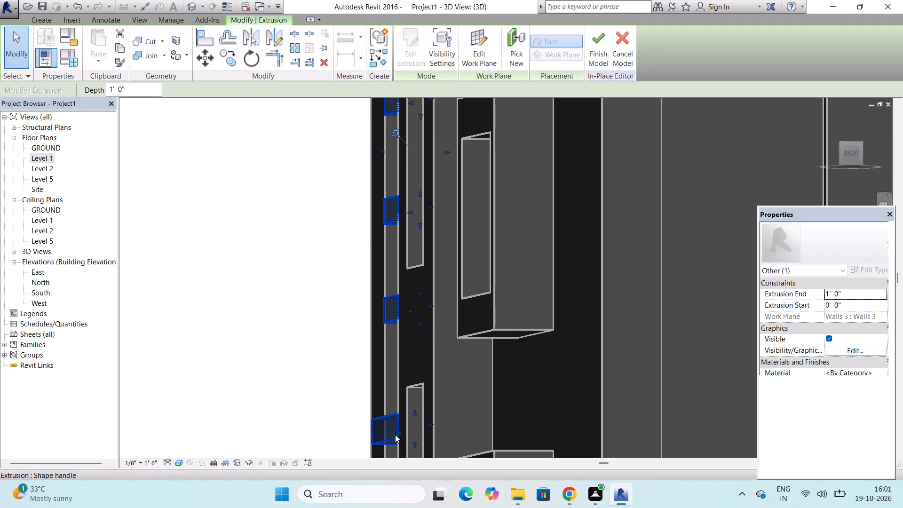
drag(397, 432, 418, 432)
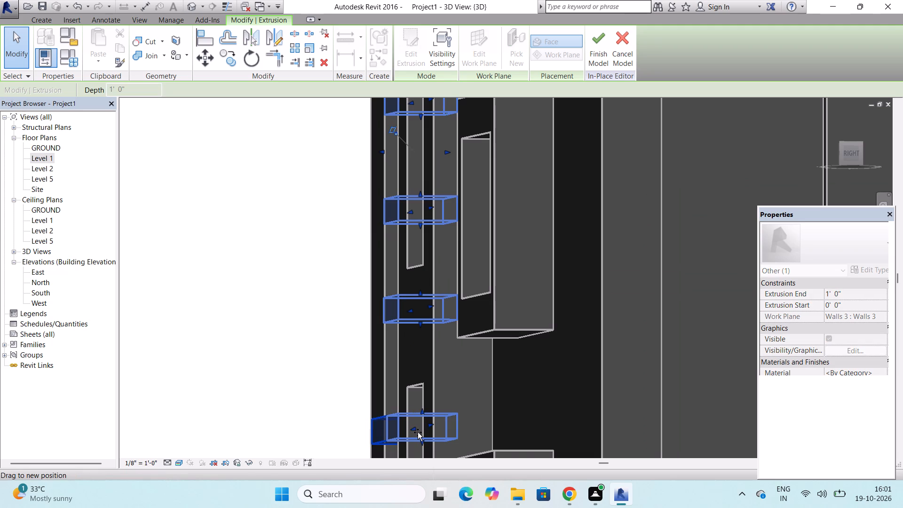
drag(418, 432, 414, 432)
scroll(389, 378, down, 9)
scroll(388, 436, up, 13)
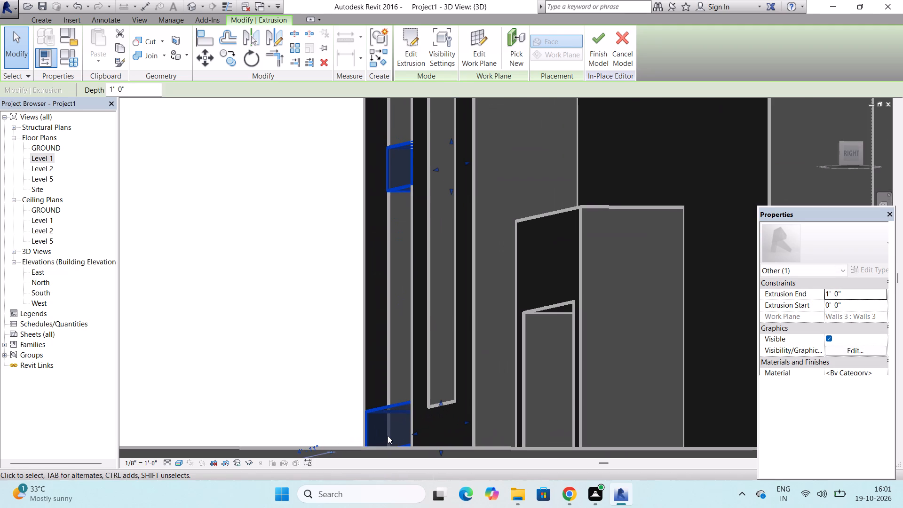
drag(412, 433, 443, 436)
Examine the shortened strips beside the square-opening panel from the side, front and above.
scroll(334, 366, down, 6)
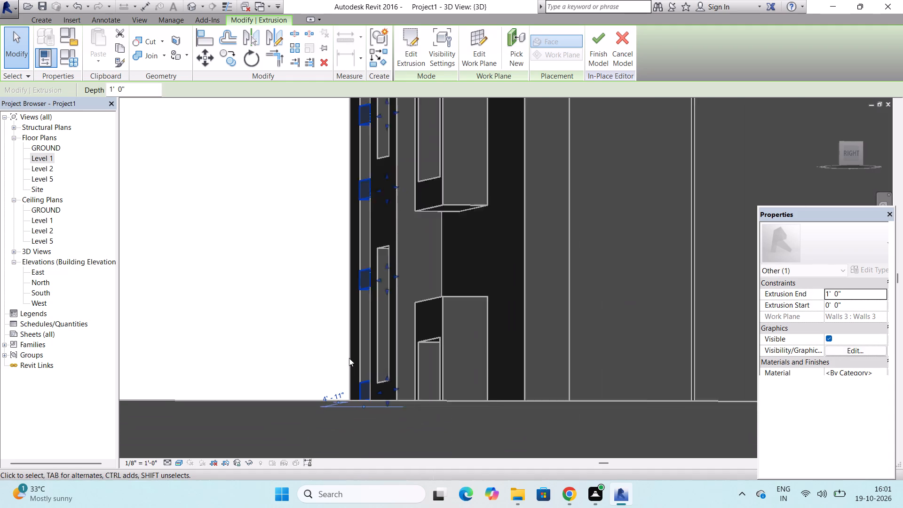
scroll(349, 358, down, 5)
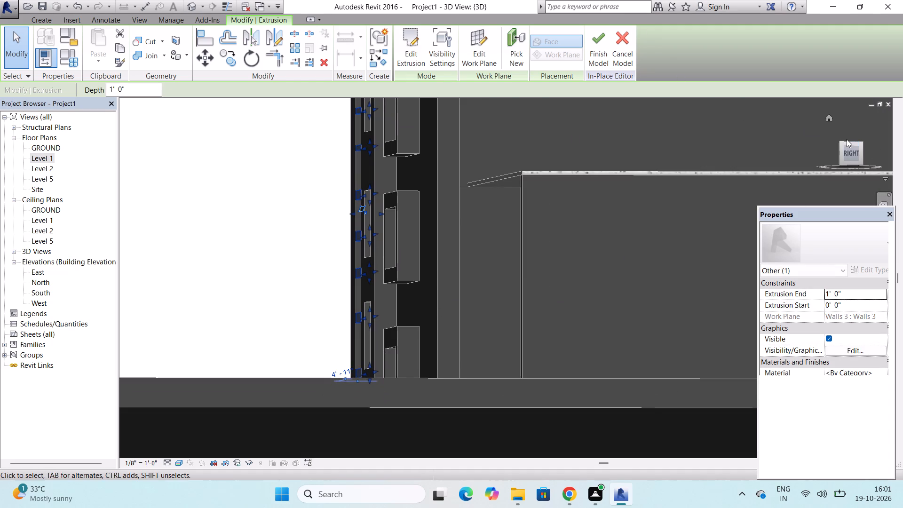
drag(842, 142, 871, 171)
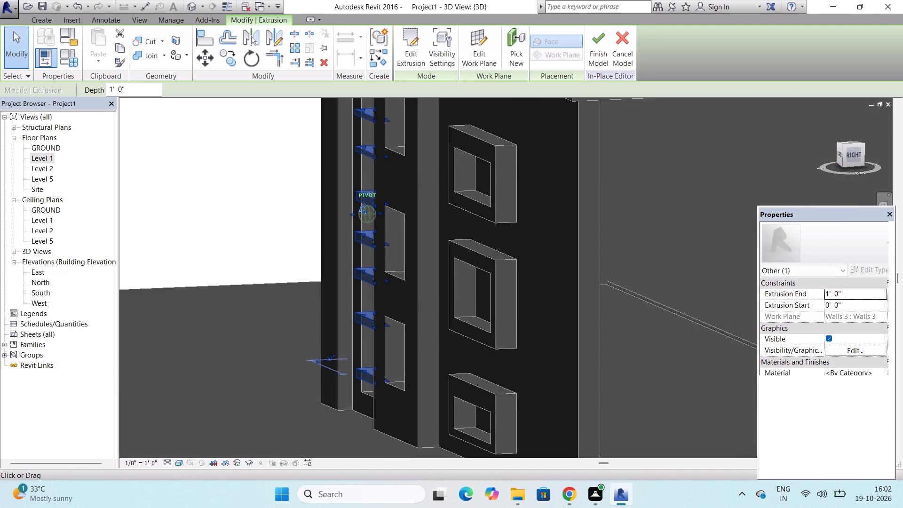
drag(871, 171, 251, 170)
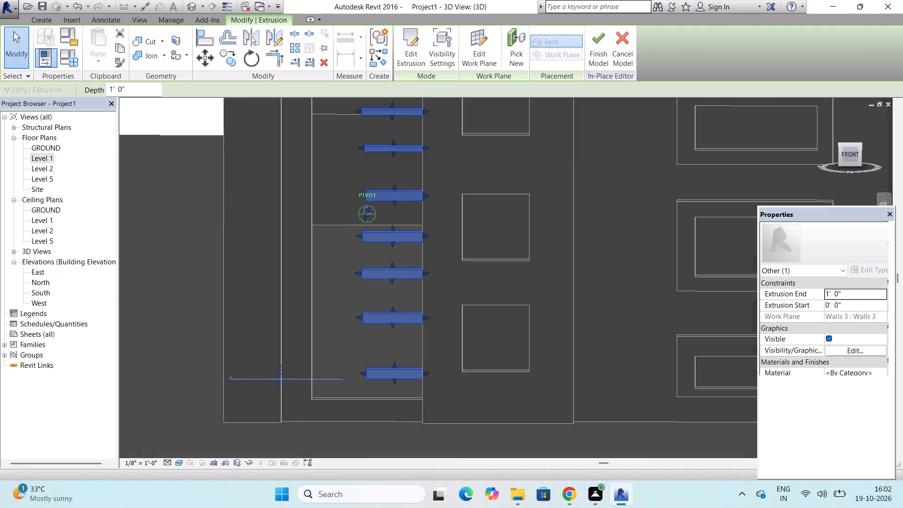
drag(251, 170, 296, 185)
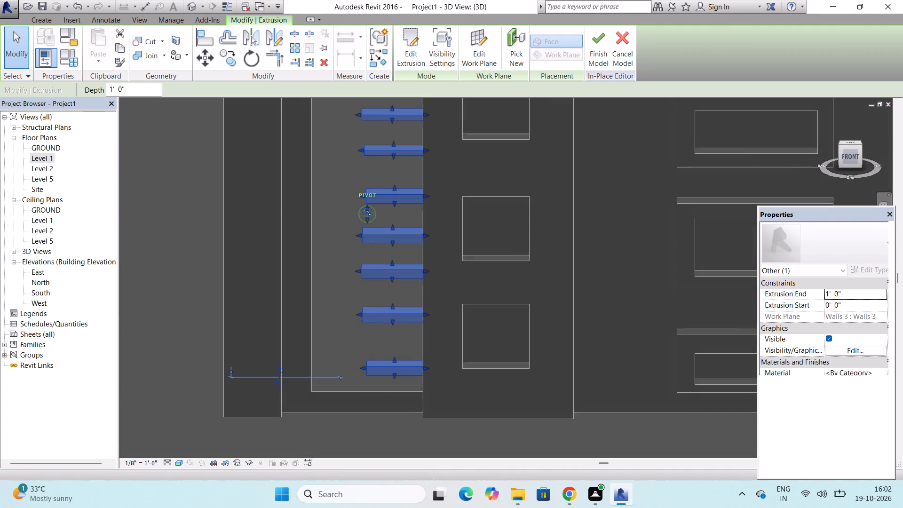
drag(296, 185, 242, 198)
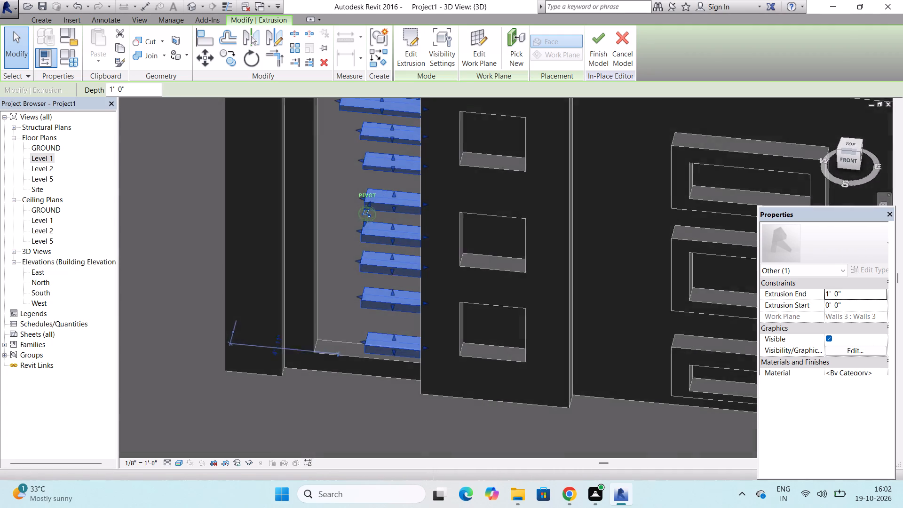
drag(242, 198, 829, 209)
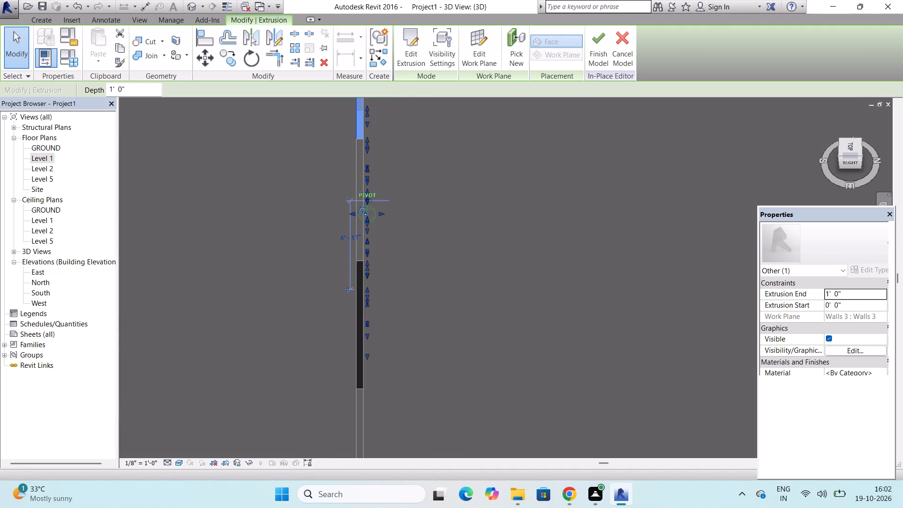
drag(829, 209, 818, 211)
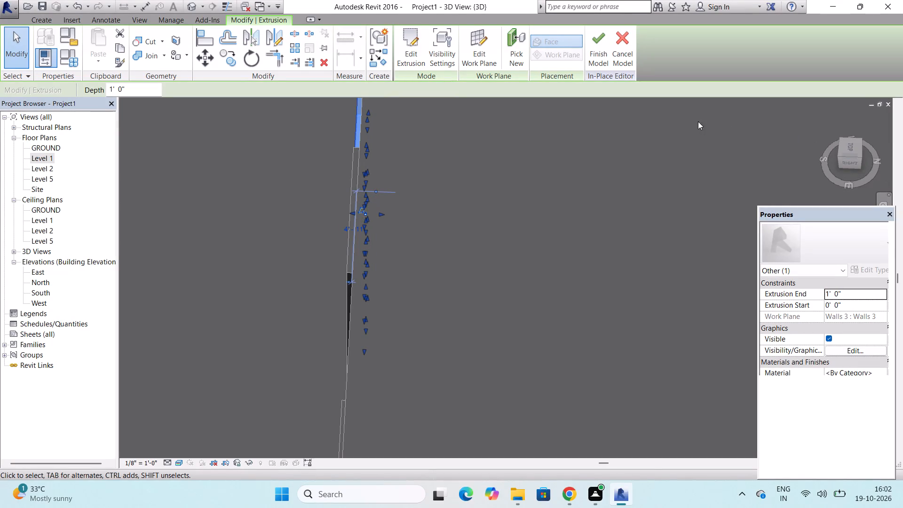
scroll(442, 301, down, 4)
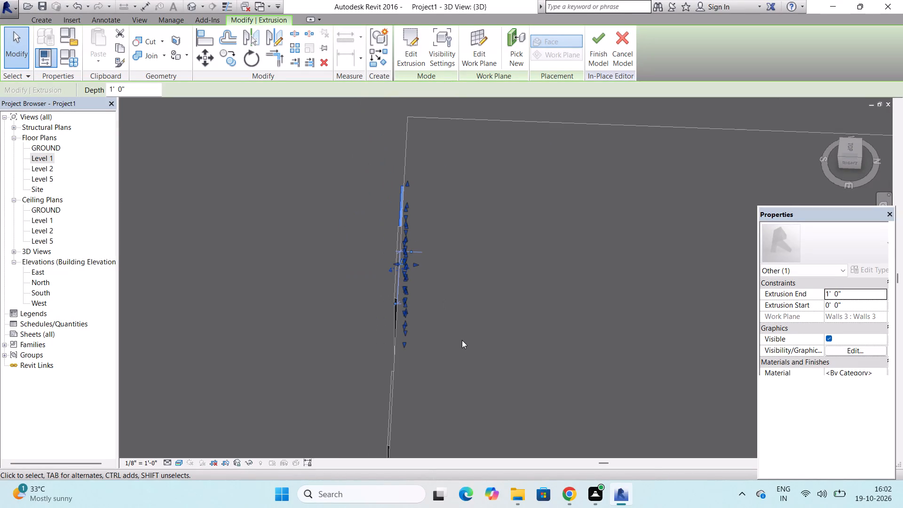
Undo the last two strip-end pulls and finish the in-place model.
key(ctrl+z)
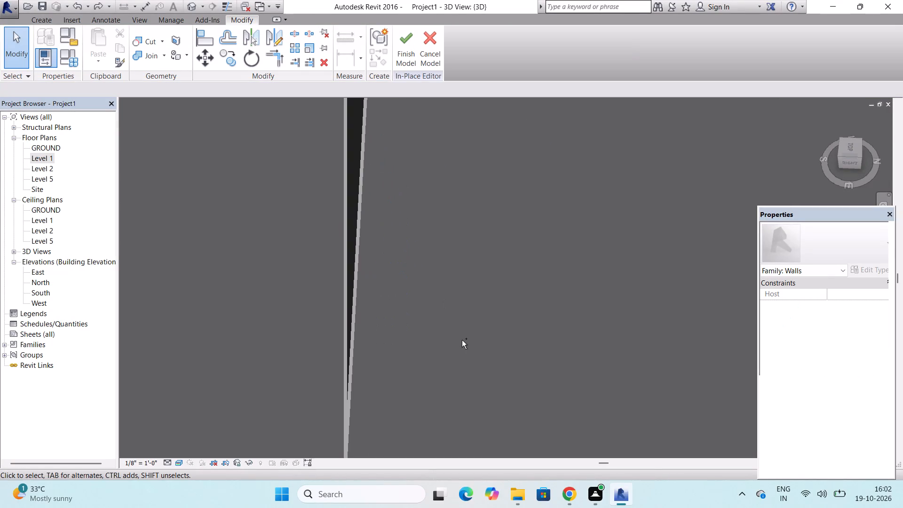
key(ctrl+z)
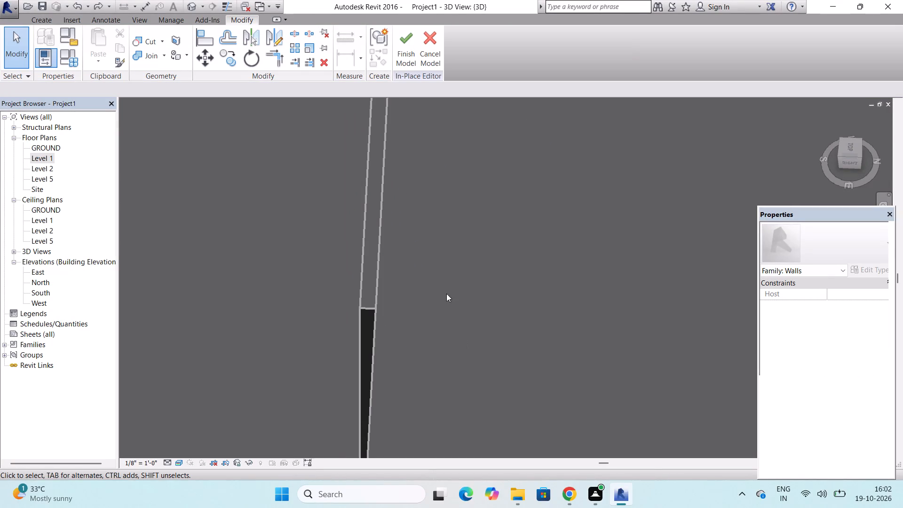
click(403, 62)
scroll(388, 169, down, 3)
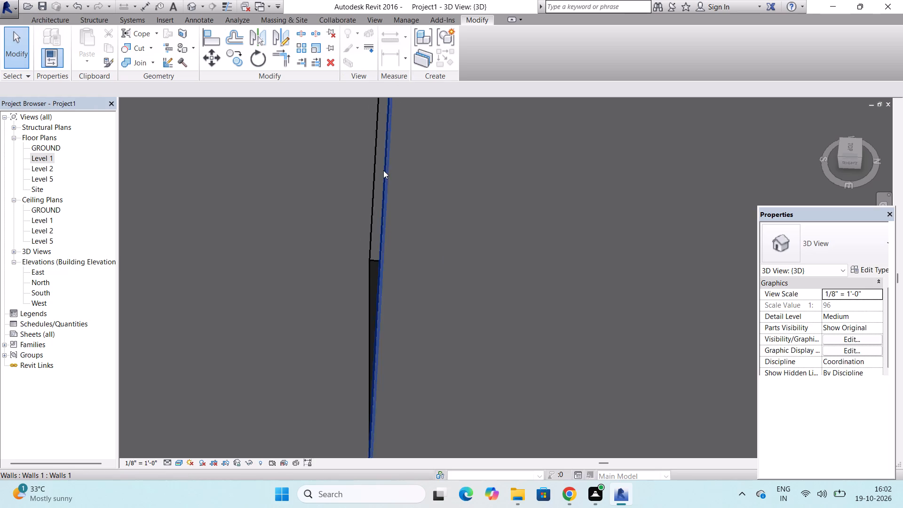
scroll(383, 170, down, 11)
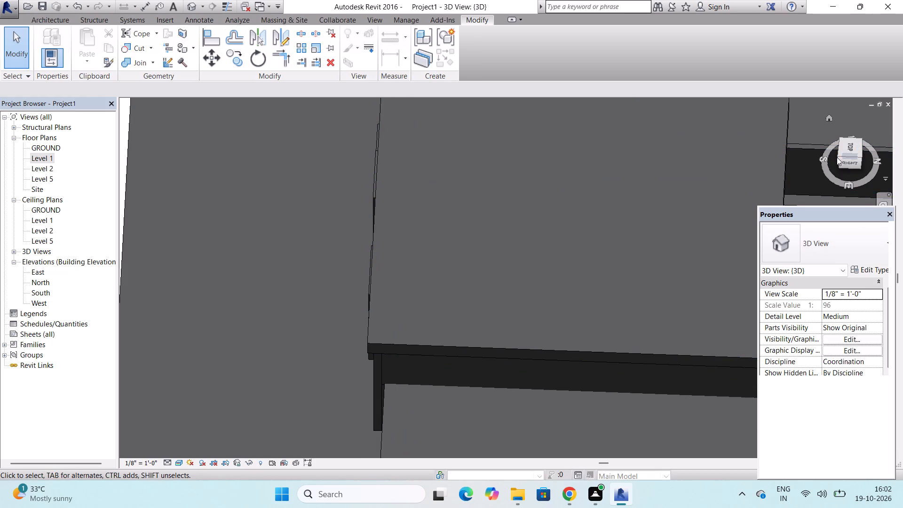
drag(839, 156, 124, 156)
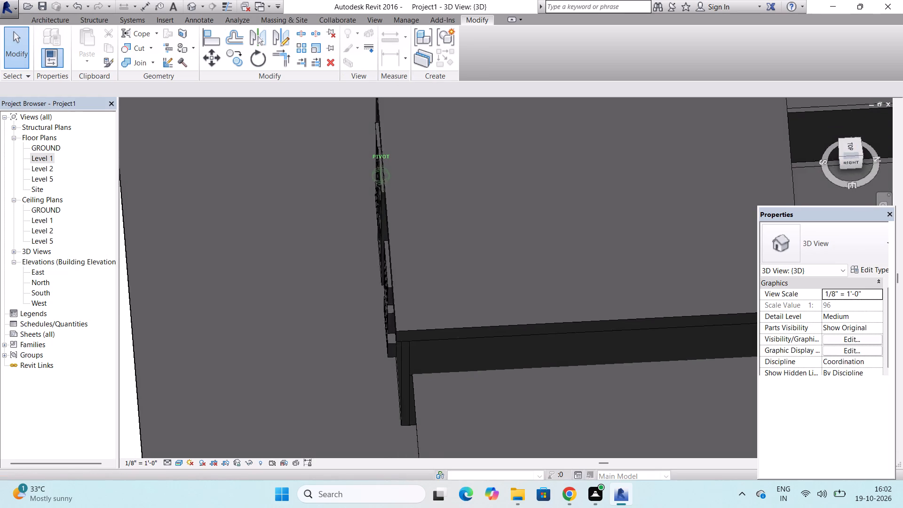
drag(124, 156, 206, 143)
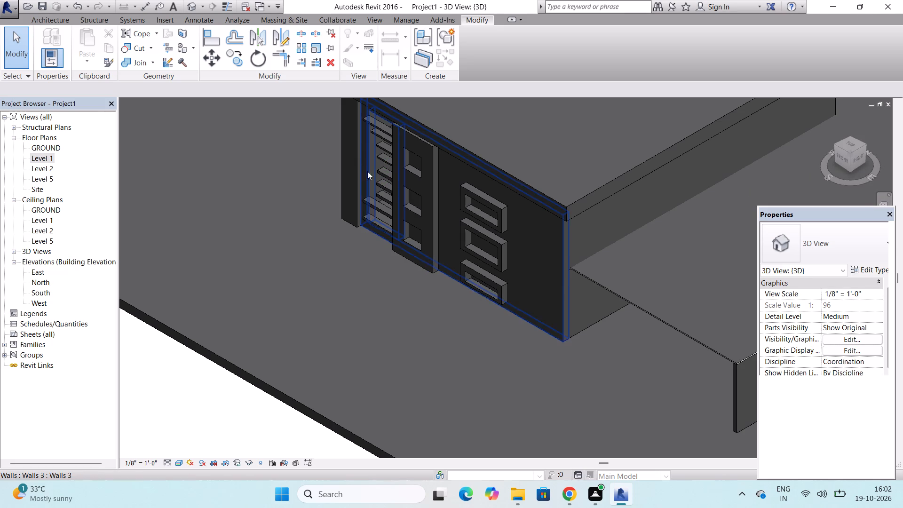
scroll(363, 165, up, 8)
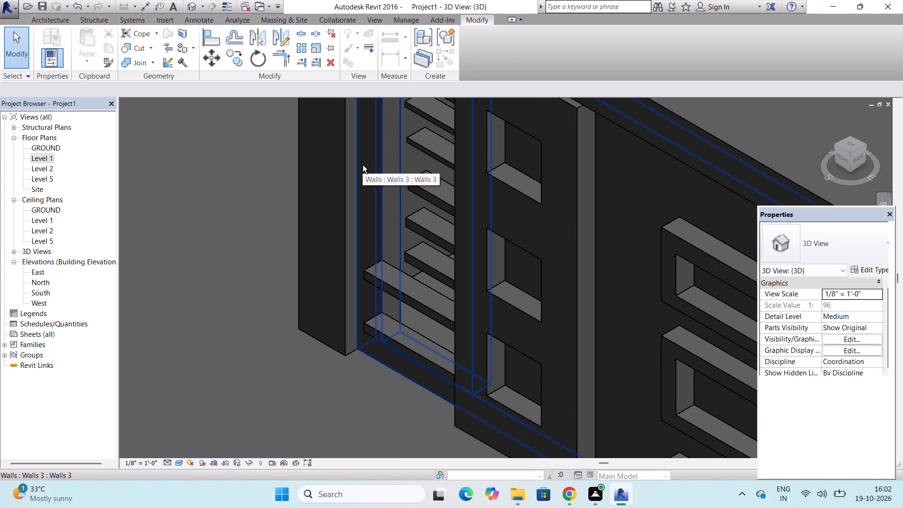
Undo back through the model finish and the strip-end pulls to the strip extrusion's sketch, and finish that sketch.
key(ctrl+z)
key(ctrl+z)
key(ctrl+z)
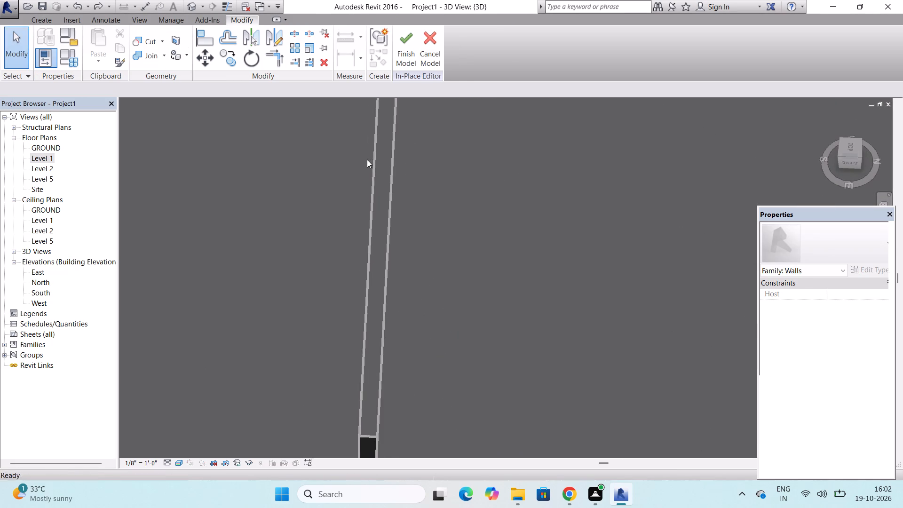
key(ctrl+z)
key(ctrl+z)
key(ctrl+z)
key(ctrl+z)
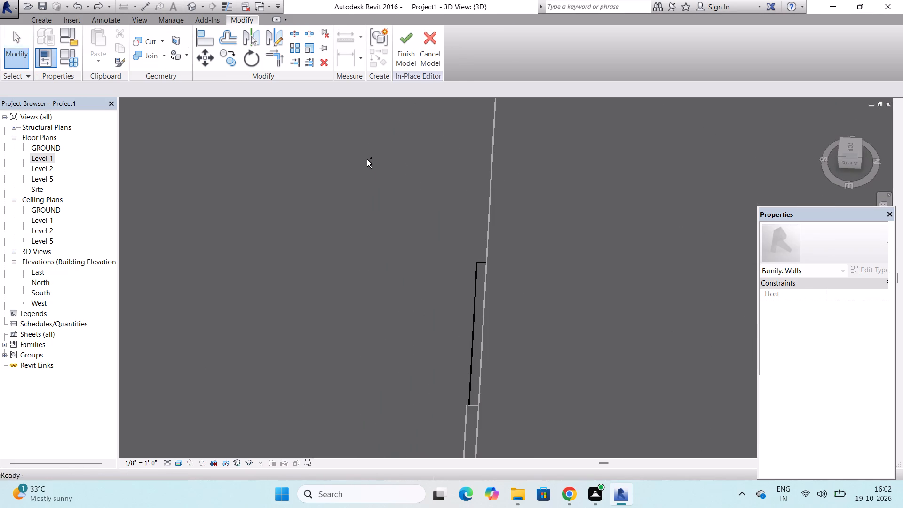
key(ctrl+z)
key(ctrl+z)
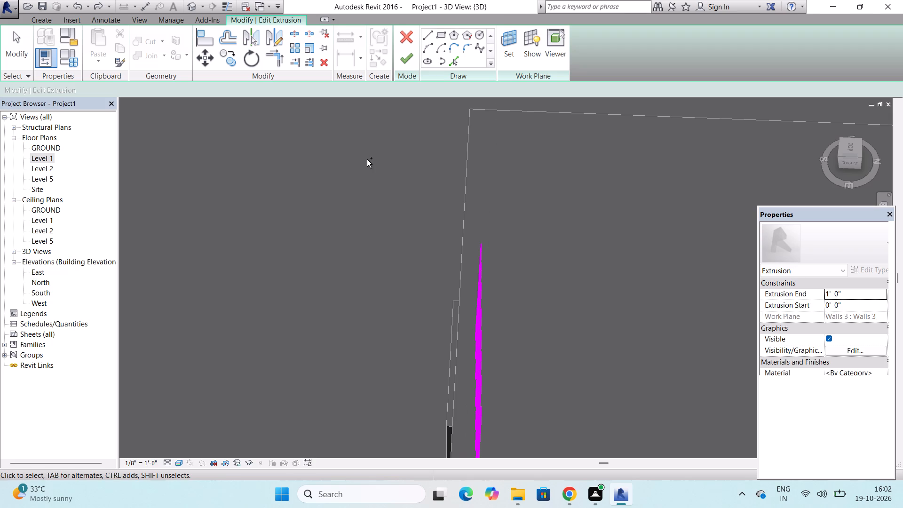
click(406, 57)
Examine how the strip extrusion sits against the facade wall, from the facade corner and from above the side.
scroll(398, 74, down, 6)
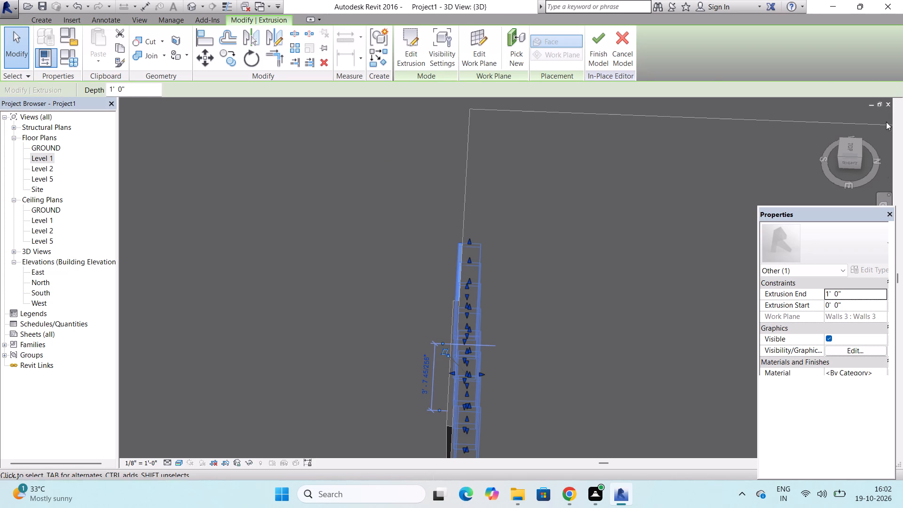
drag(842, 155, 877, 146)
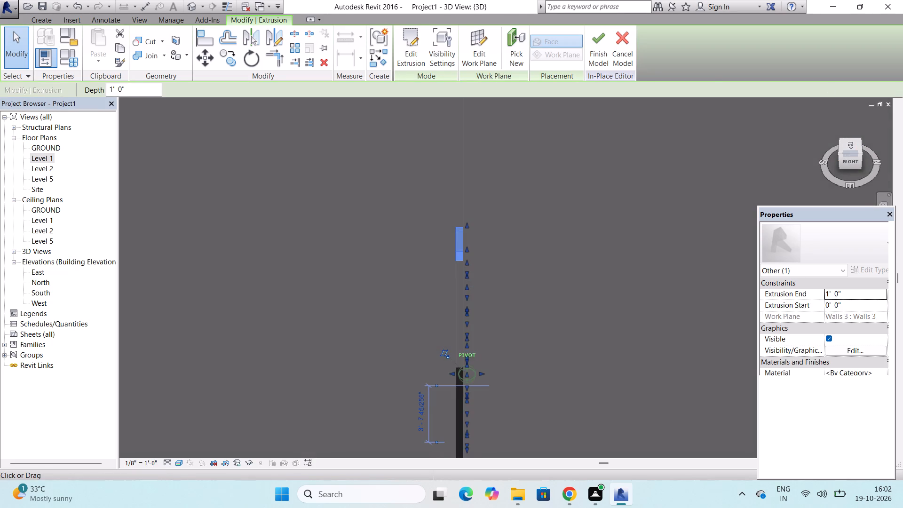
drag(877, 146, 214, 447)
scroll(467, 222, down, 4)
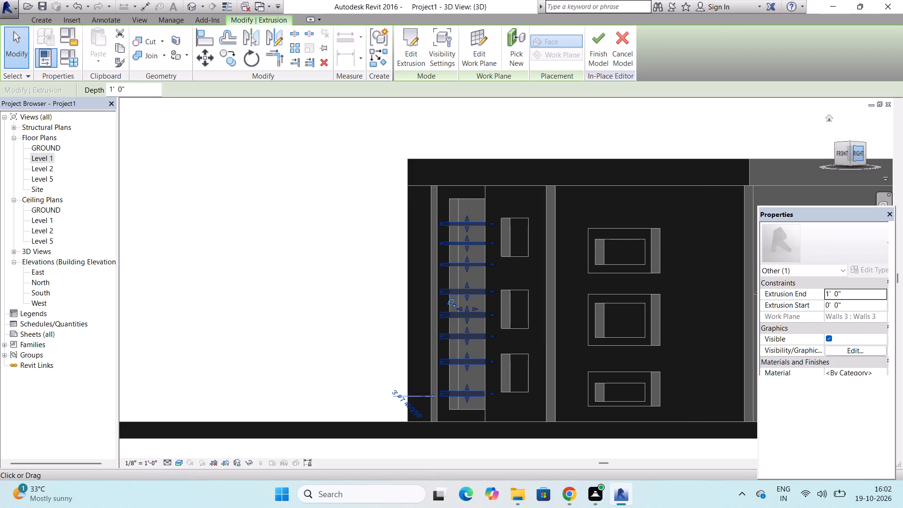
drag(837, 143, 885, 142)
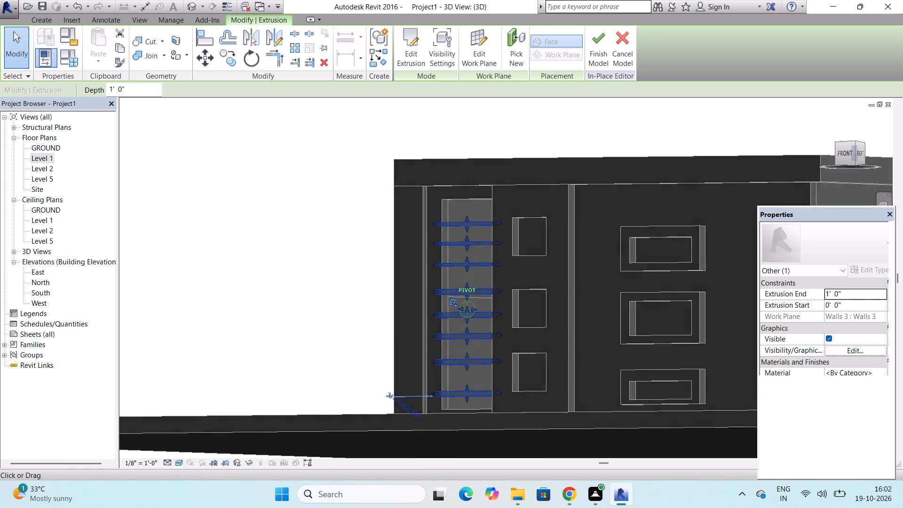
drag(885, 142, 827, 189)
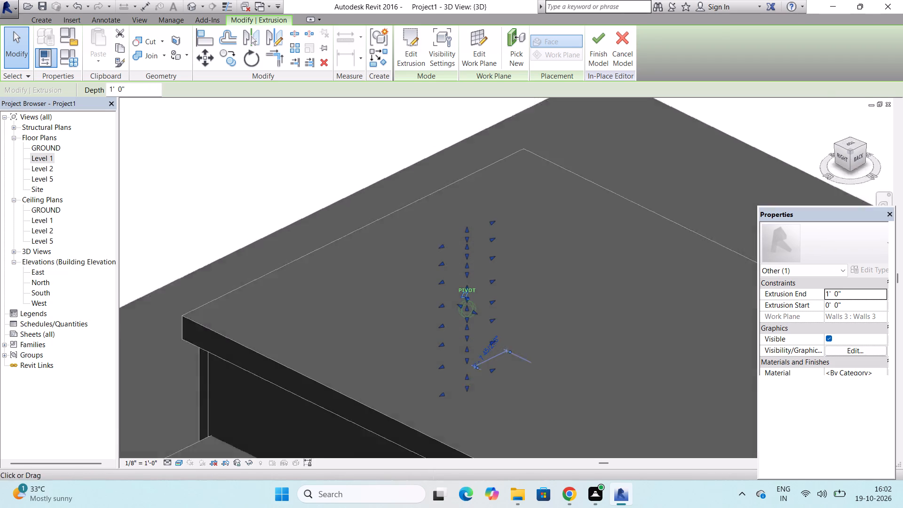
drag(827, 189, 136, 194)
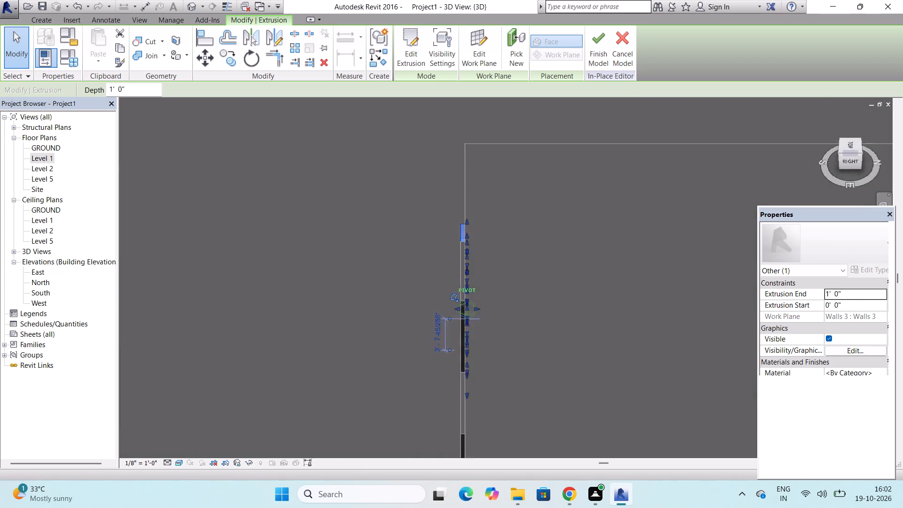
drag(136, 194, 142, 198)
scroll(478, 300, up, 4)
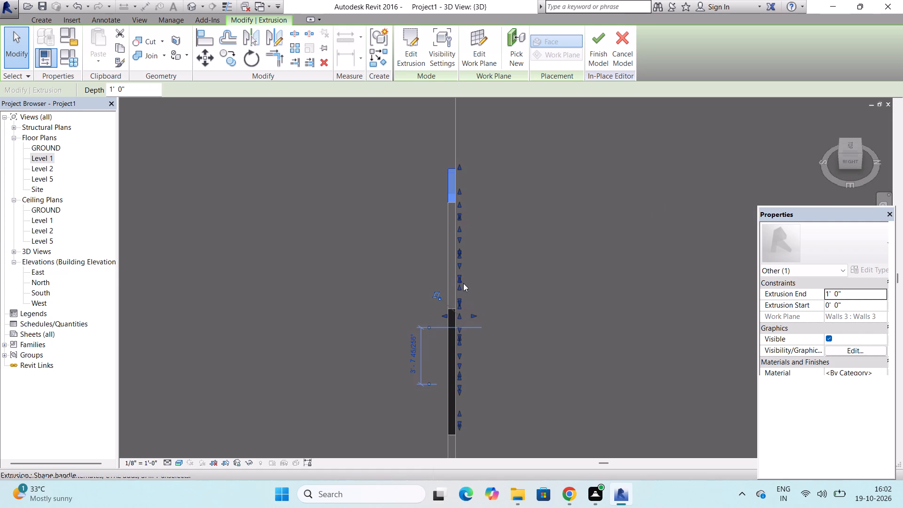
scroll(443, 283, up, 2)
scroll(437, 331, up, 2)
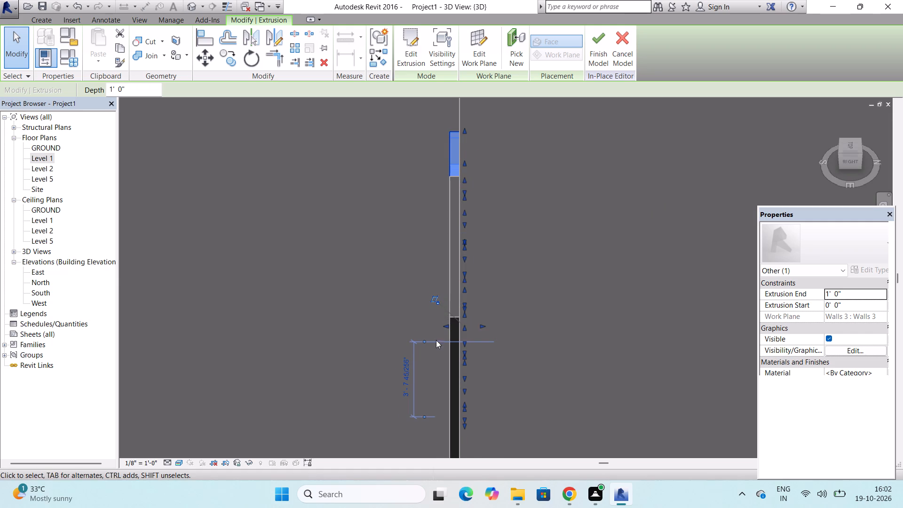
scroll(436, 340, up, 6)
scroll(441, 376, down, 12)
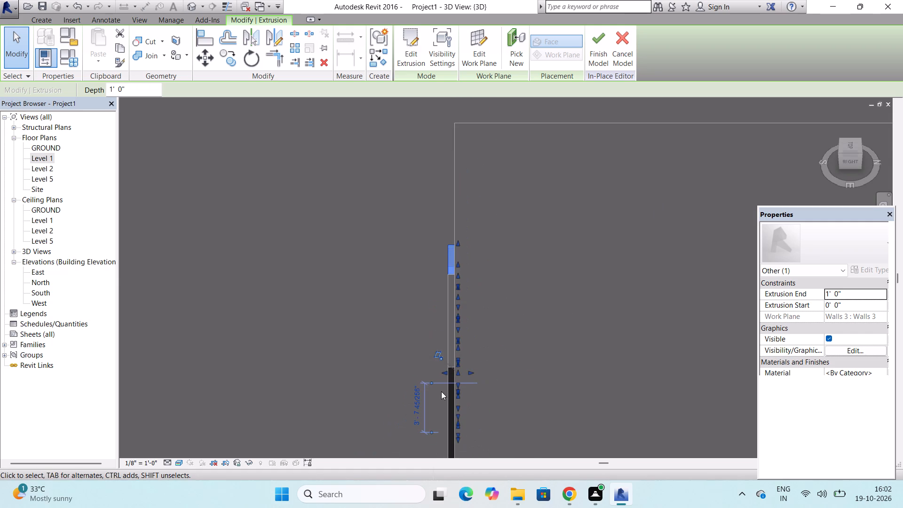
scroll(441, 391, up, 2)
scroll(447, 244, up, 7)
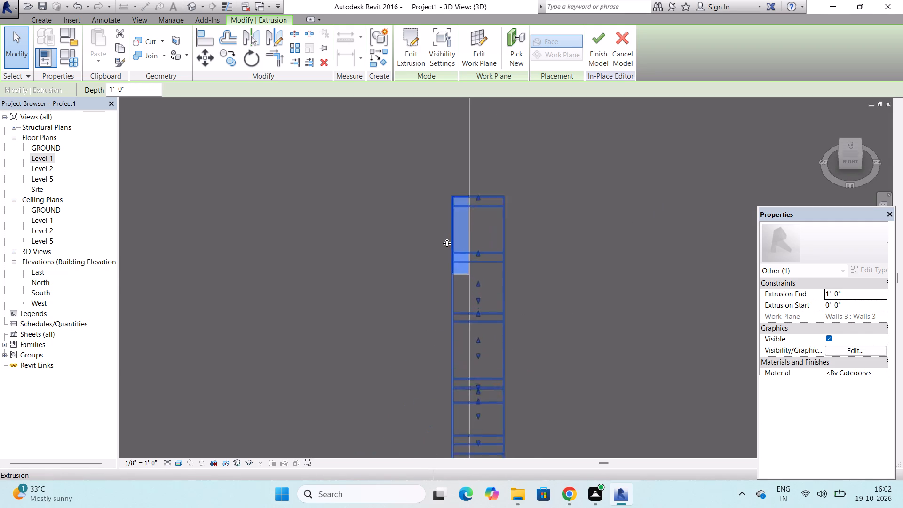
scroll(447, 243, up, 5)
scroll(447, 243, down, 11)
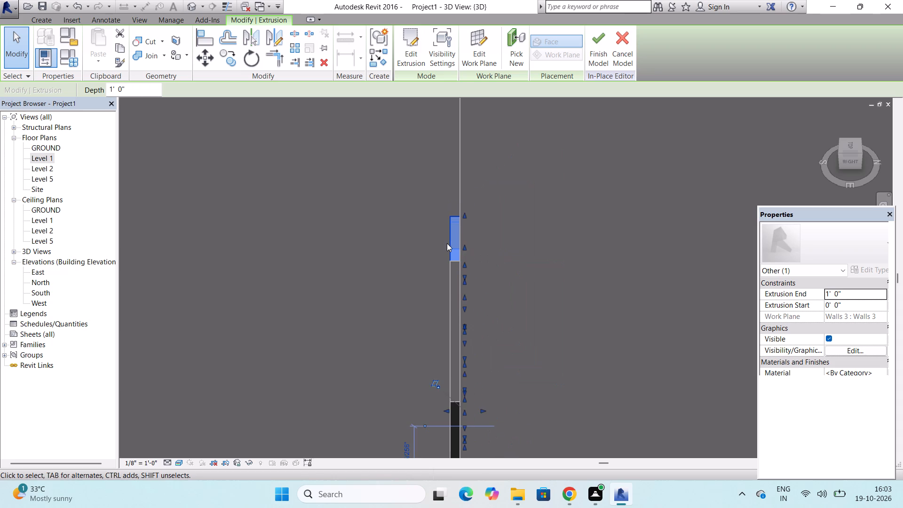
Reshape the strip extrusion's depth so it starts about 6 1/8" and ends about 8" from its work plane.
scroll(448, 391, up, 3)
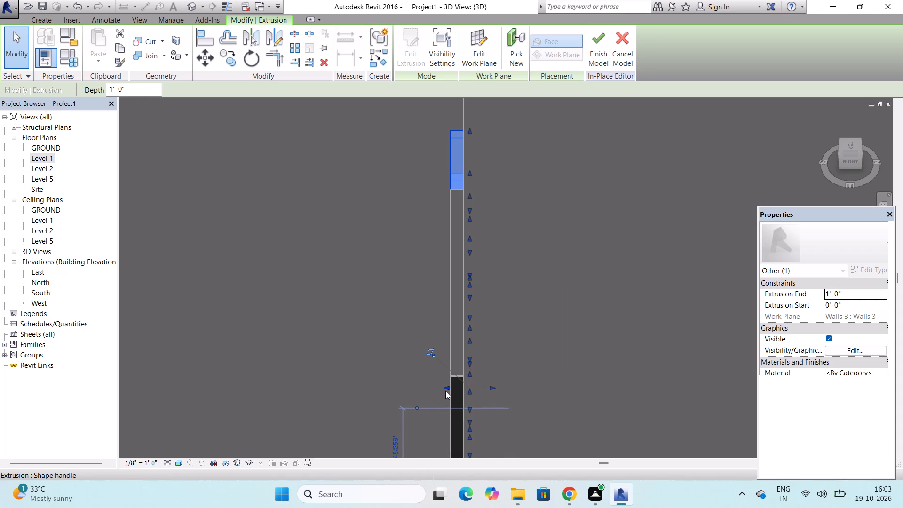
drag(445, 388, 467, 386)
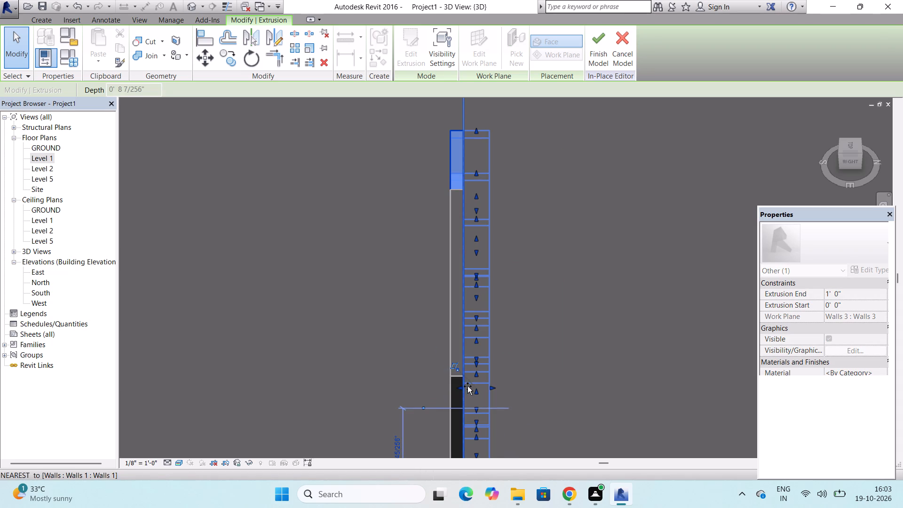
drag(467, 386, 479, 385)
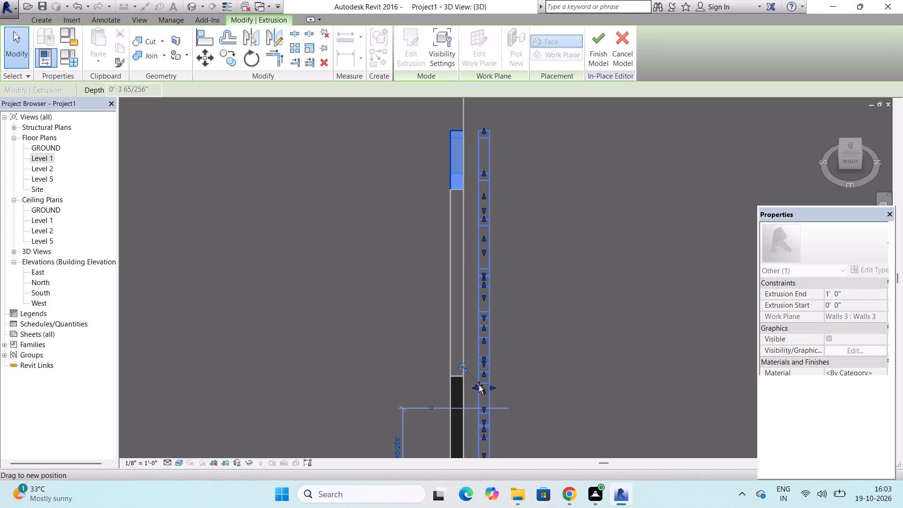
drag(479, 385, 467, 385)
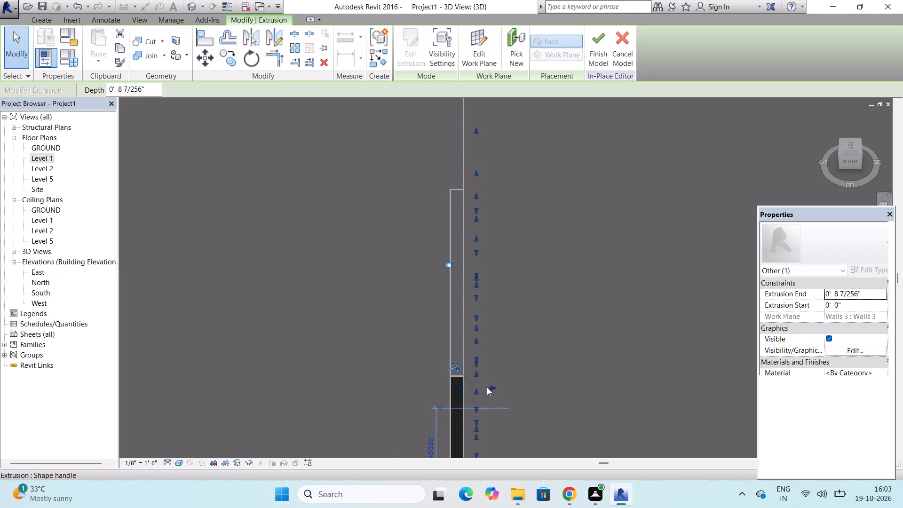
drag(489, 387, 511, 393)
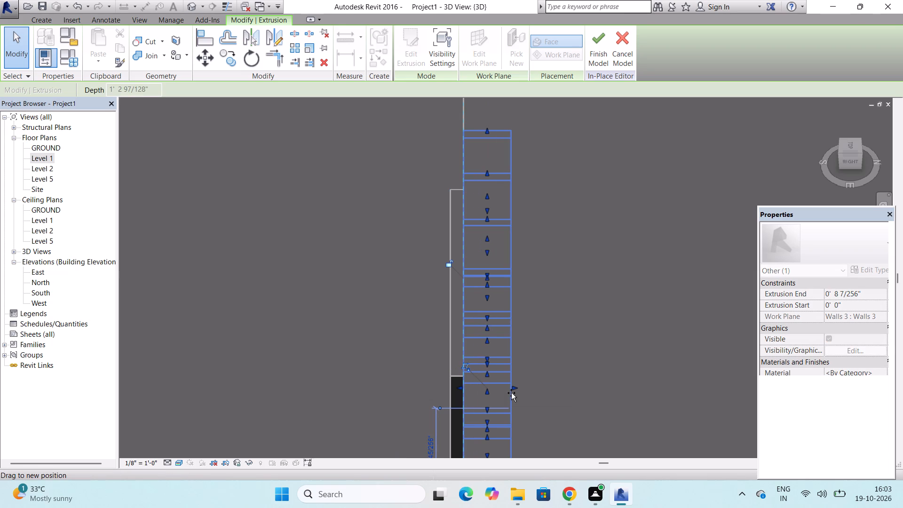
drag(511, 393, 468, 389)
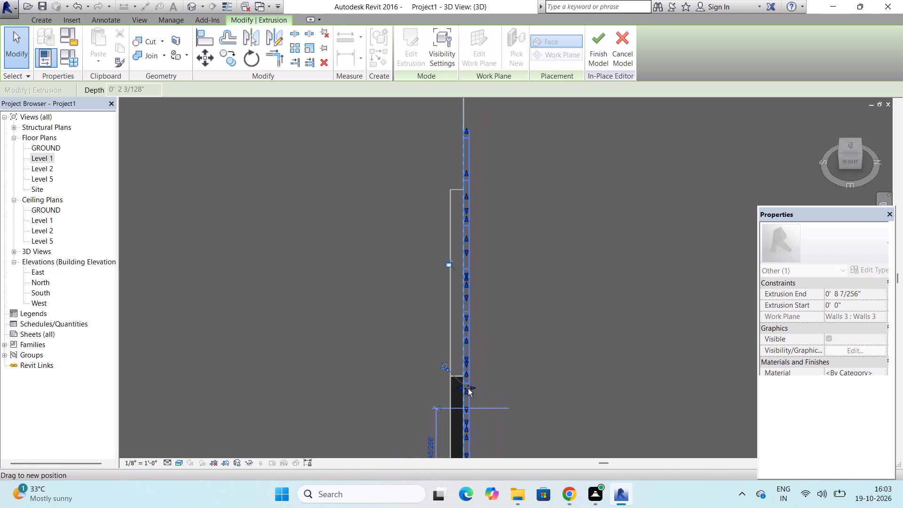
drag(468, 389, 469, 389)
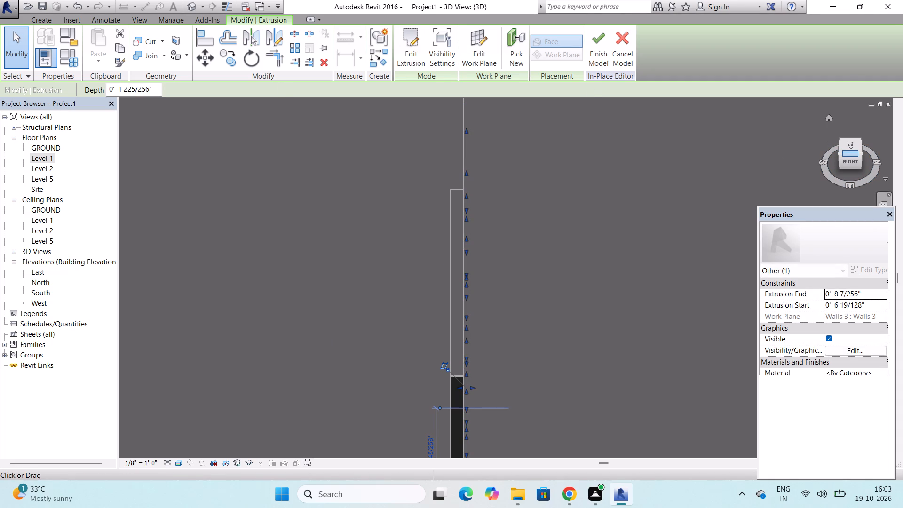
Examine the thinned strips in the facade recess from the corner and front, and the whole front facade.
drag(840, 153, 139, 140)
scroll(493, 151, down, 6)
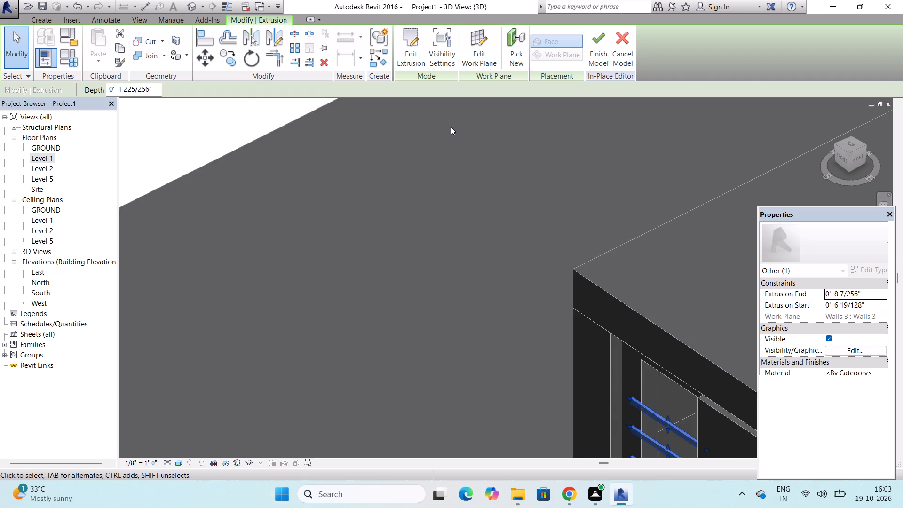
scroll(451, 127, down, 5)
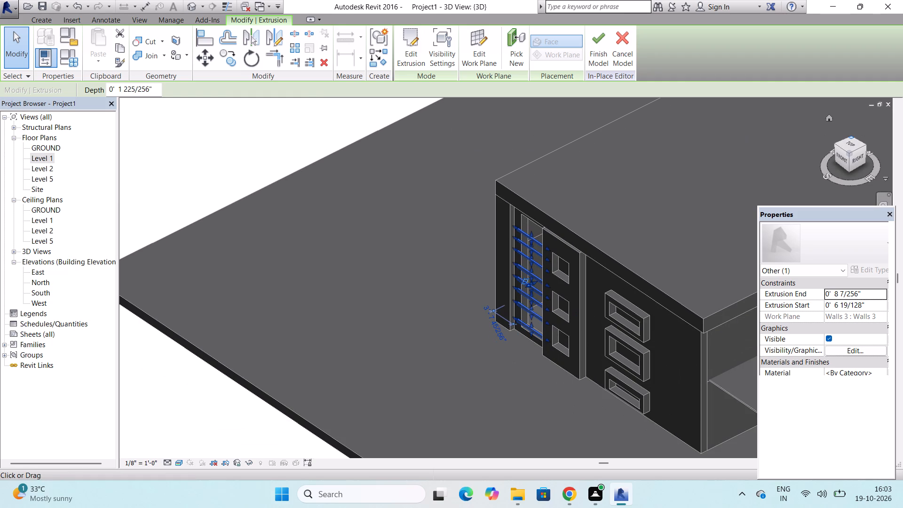
drag(836, 147, 191, 127)
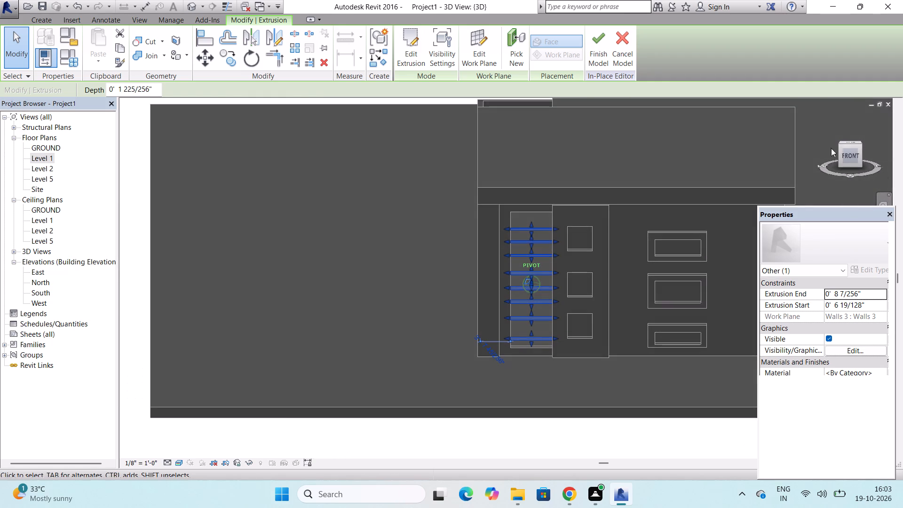
key(Escape)
key(Escape)
key(Escape)
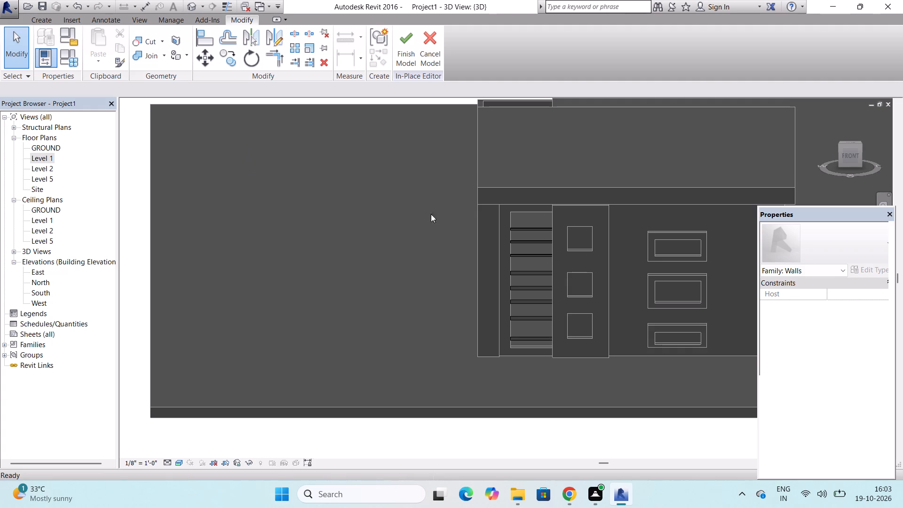
scroll(522, 230, up, 14)
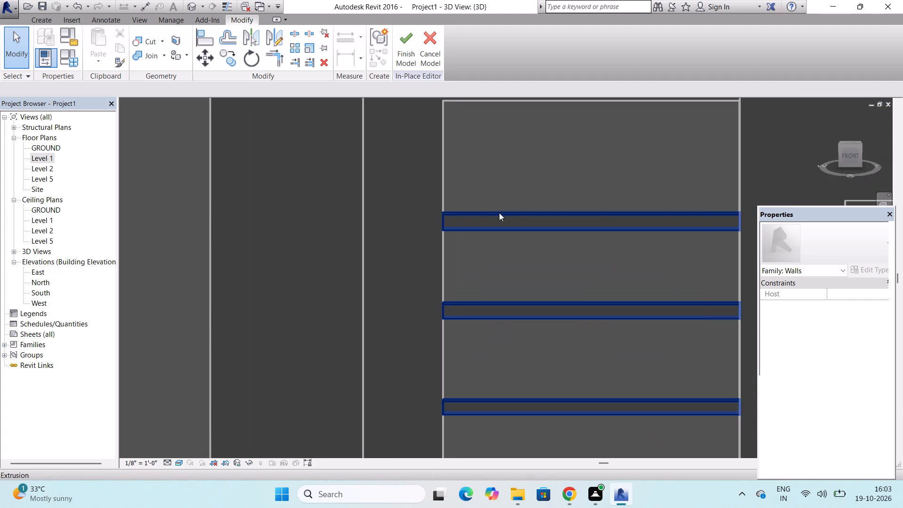
scroll(447, 180, down, 10)
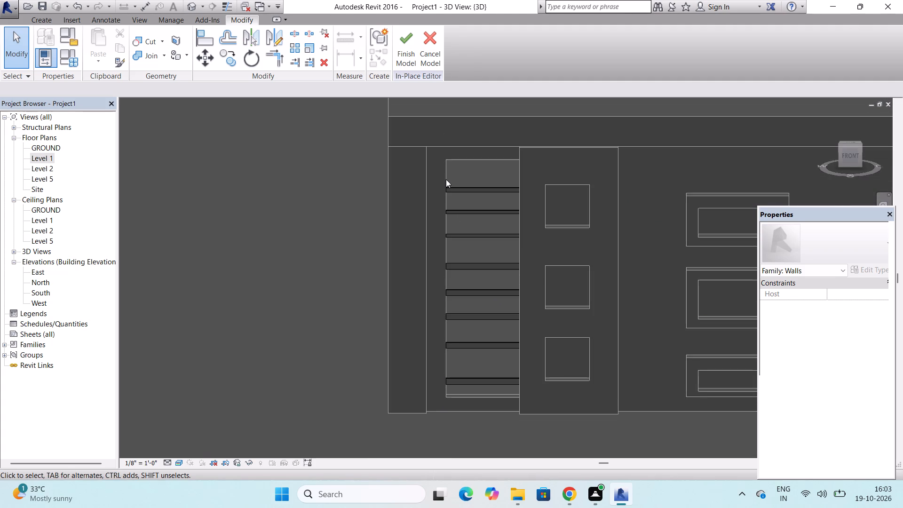
scroll(446, 179, down, 3)
scroll(423, 241, down, 1)
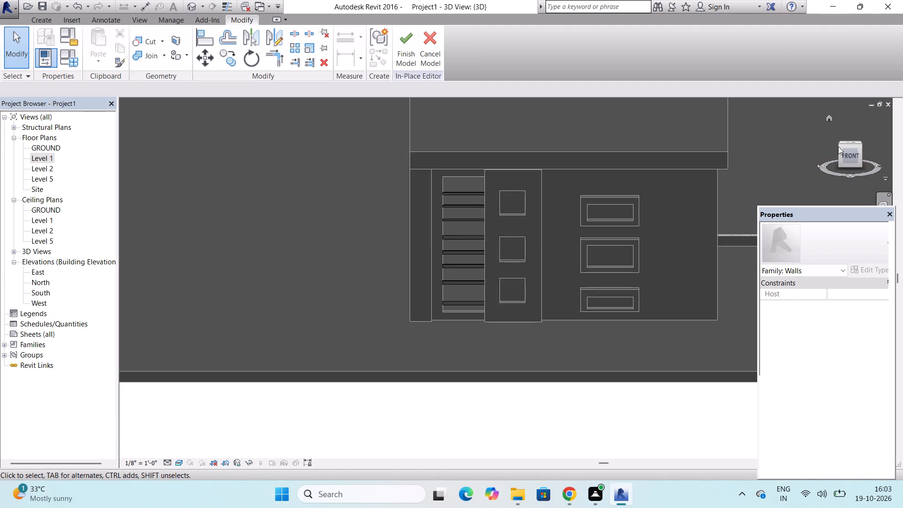
drag(841, 146, 842, 127)
scroll(523, 221, down, 3)
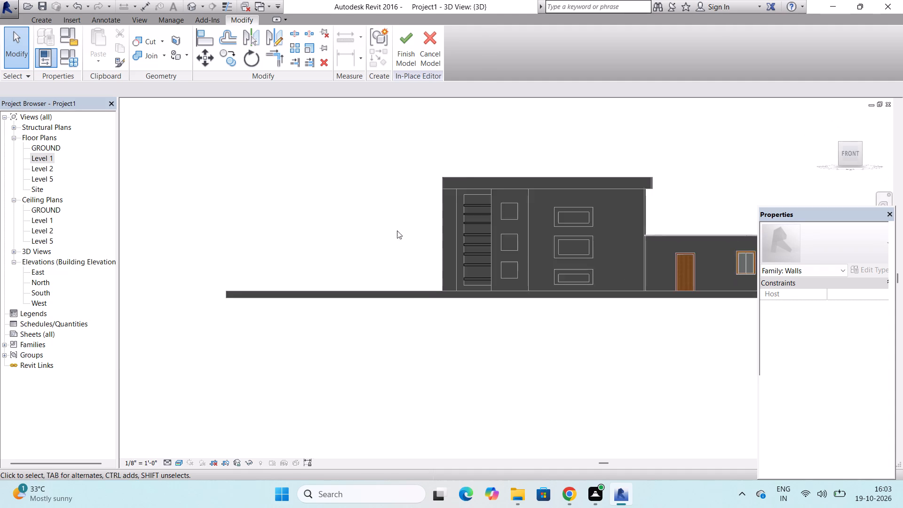
scroll(335, 181, down, 4)
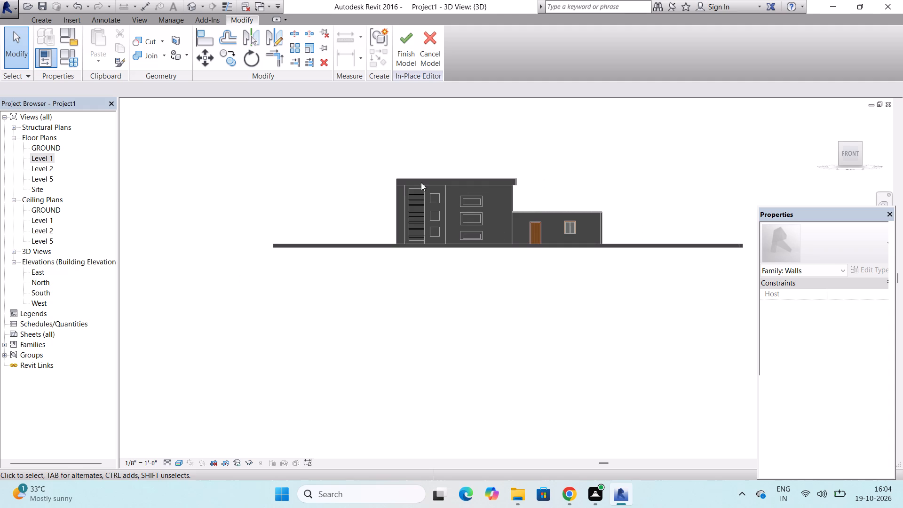
scroll(596, 213, up, 7)
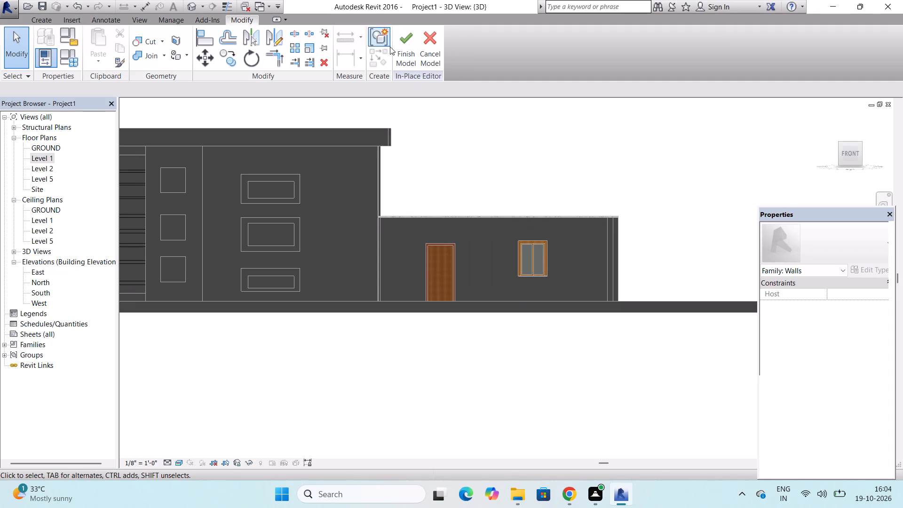
scroll(448, 124, down, 2)
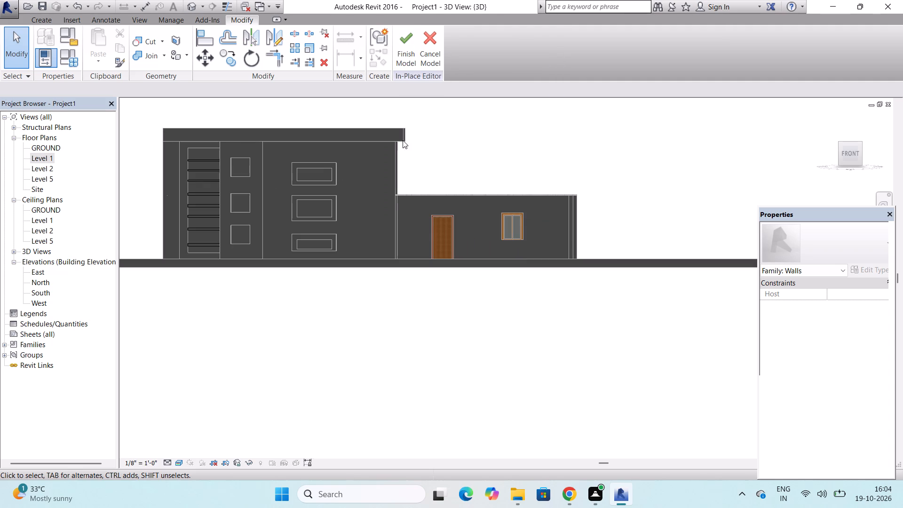
Finish the in-place wall model containing the horizontal strips.
click(397, 63)
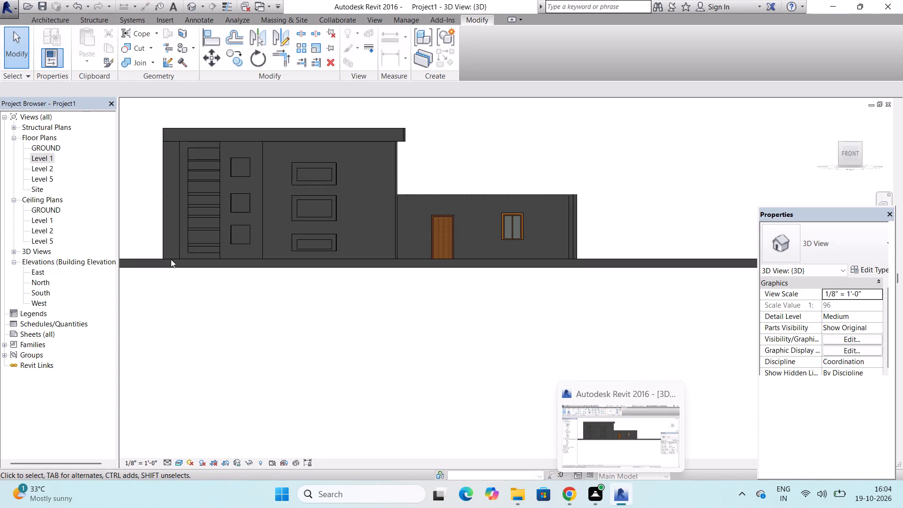
On the Level 2 plan, draw a Generic - 9" wall about 26' 9" long along the ceiling's front edge, from the taller block to the ceiling corner.
double_click(48, 171)
scroll(244, 235, down, 3)
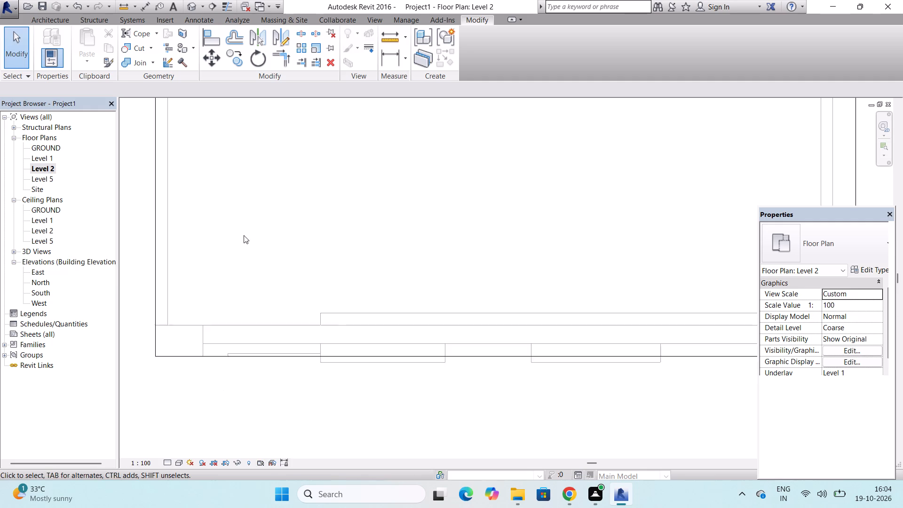
scroll(244, 235, down, 9)
scroll(349, 335, down, 6)
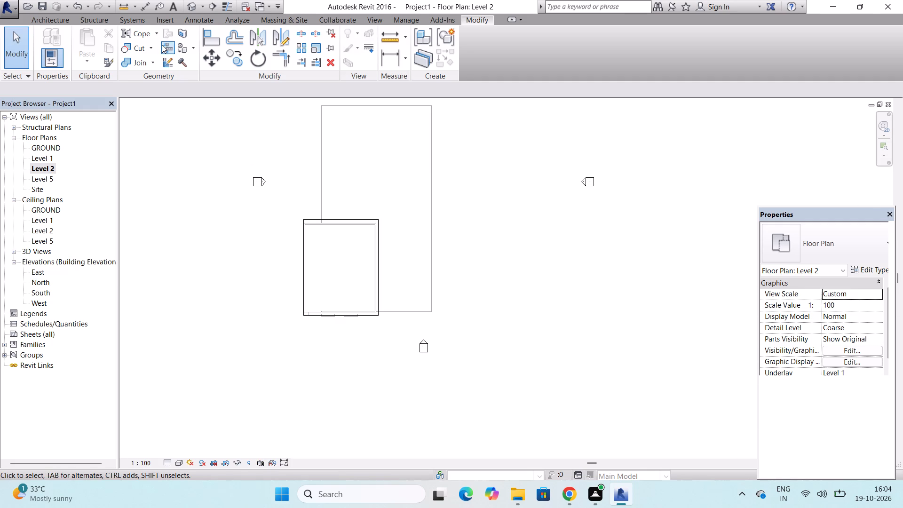
click(41, 18)
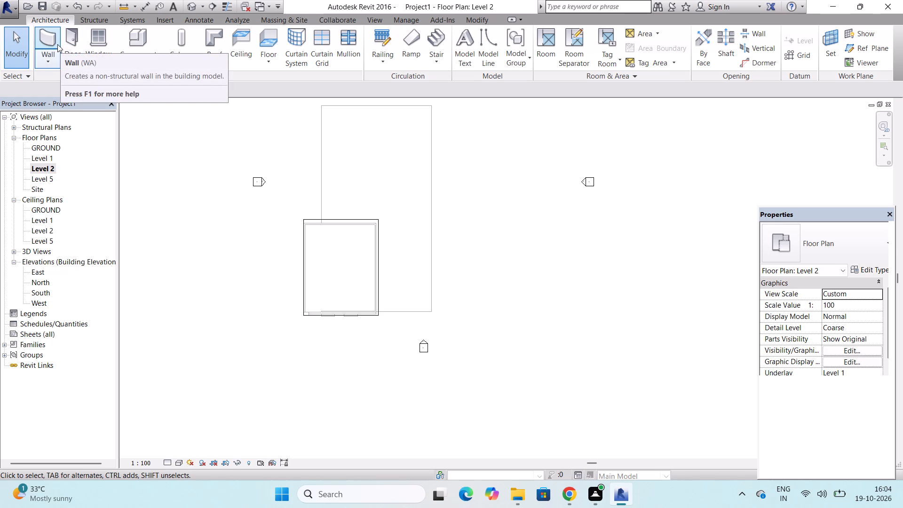
click(52, 44)
scroll(396, 311, up, 3)
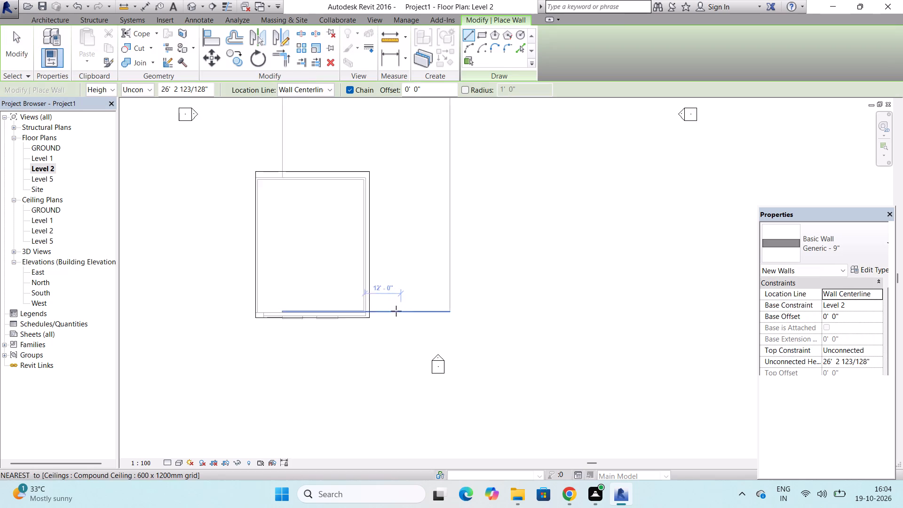
scroll(396, 311, up, 9)
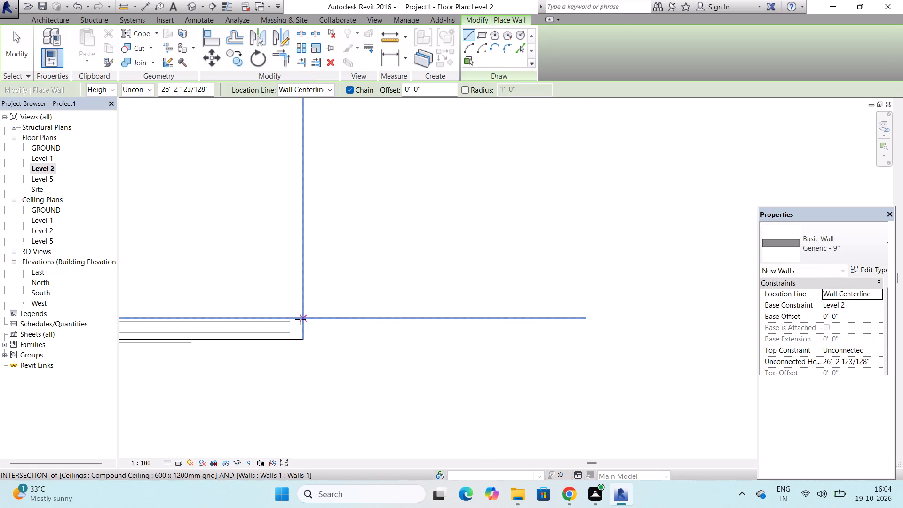
drag(301, 319, 311, 319)
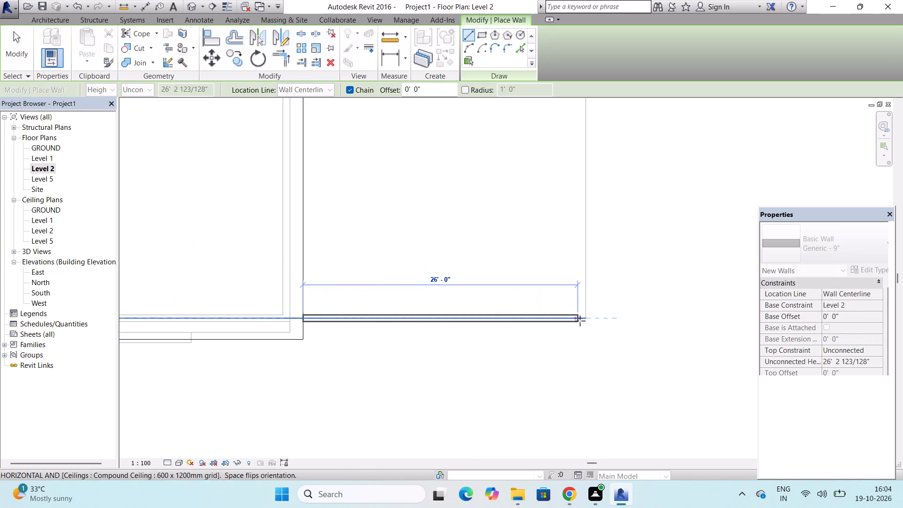
click(588, 317)
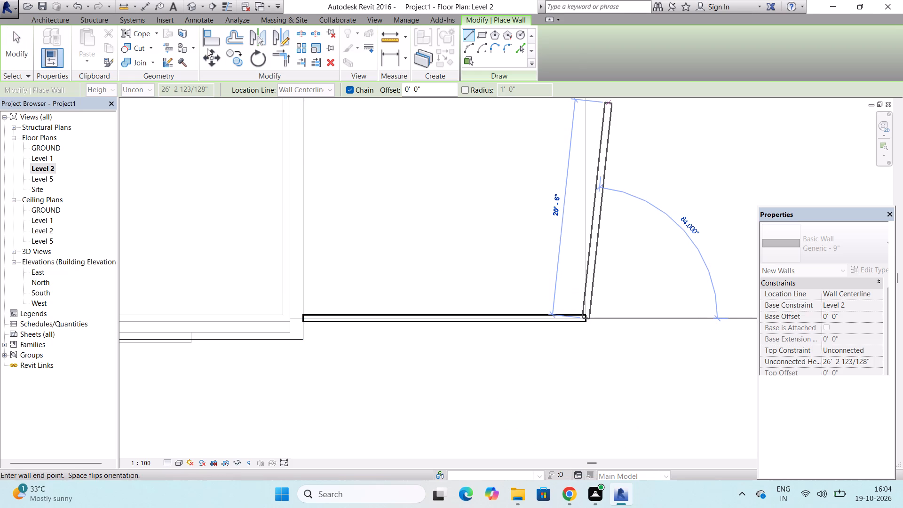
scroll(825, 357, down, 1)
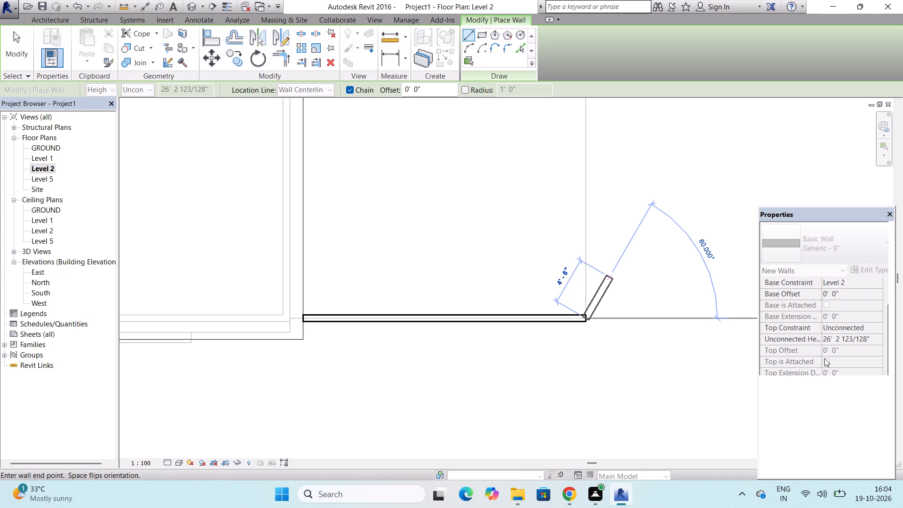
key(Escape)
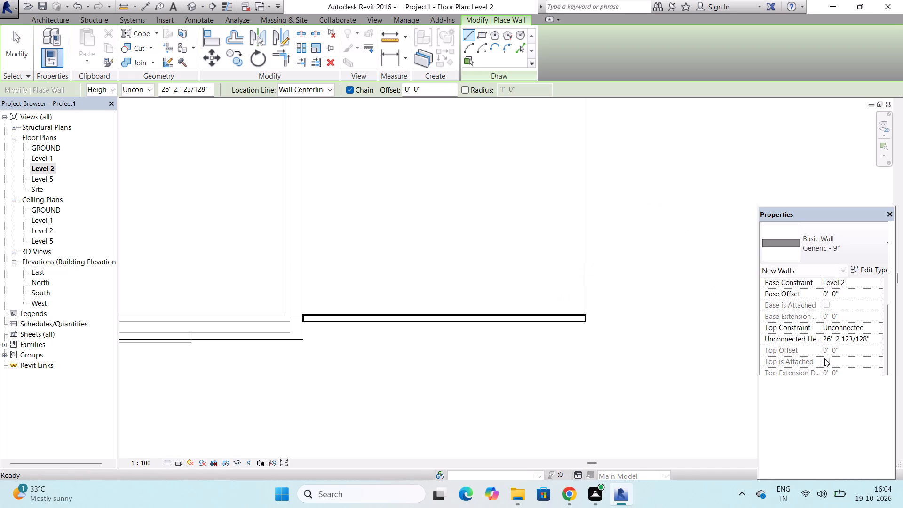
In the 3D view, lower the new wall's base to the top of the single-storey block, at a base offset of -10' 0".
click(193, 6)
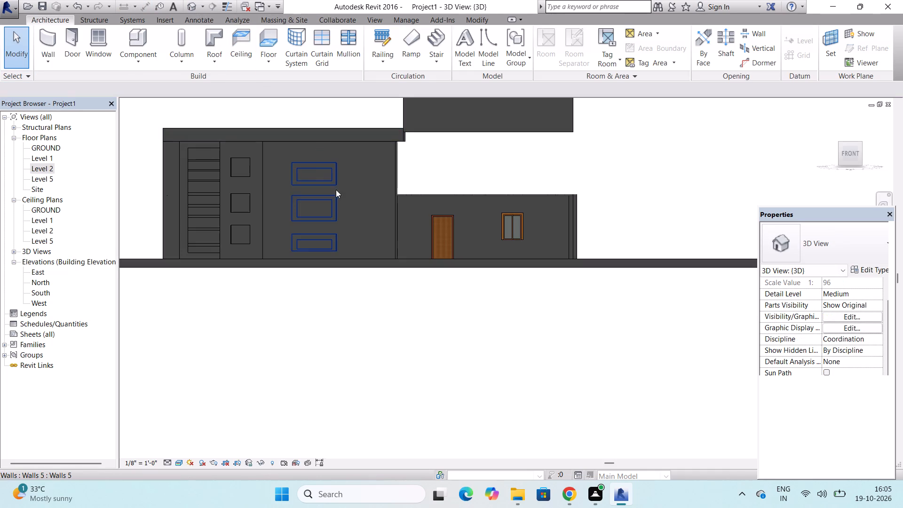
scroll(336, 204, down, 4)
scroll(328, 242, down, 3)
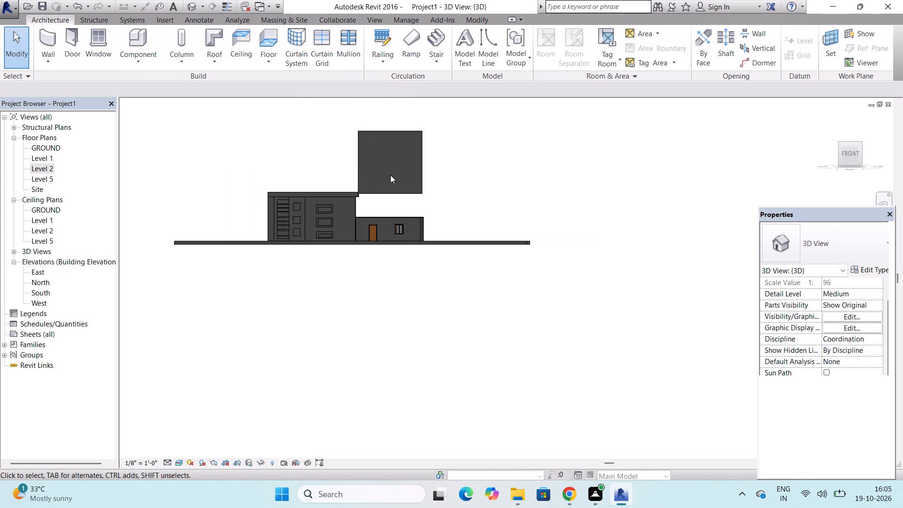
click(389, 188)
scroll(389, 189, up, 3)
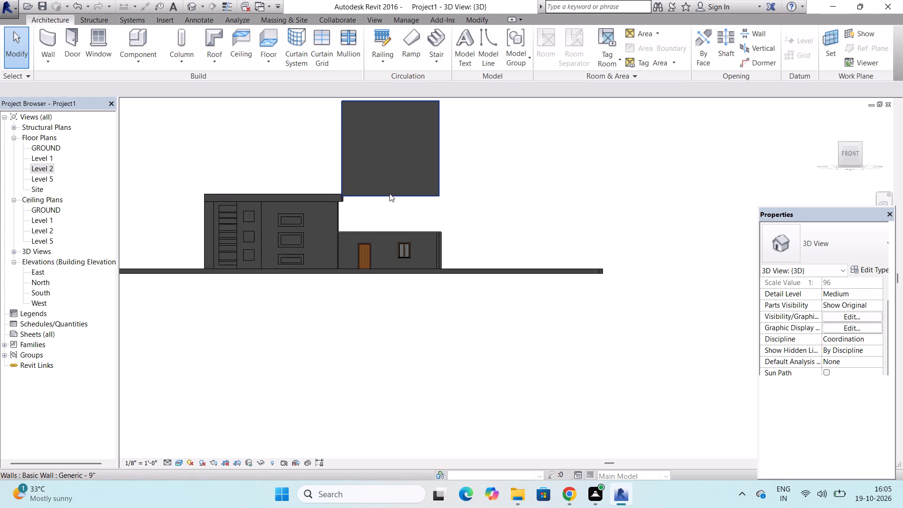
click(389, 193)
drag(389, 196, 390, 222)
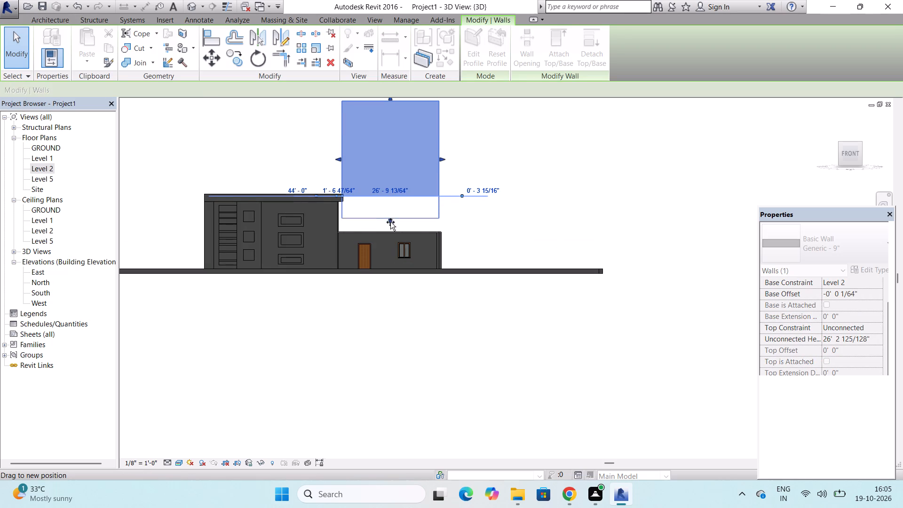
drag(390, 222, 390, 236)
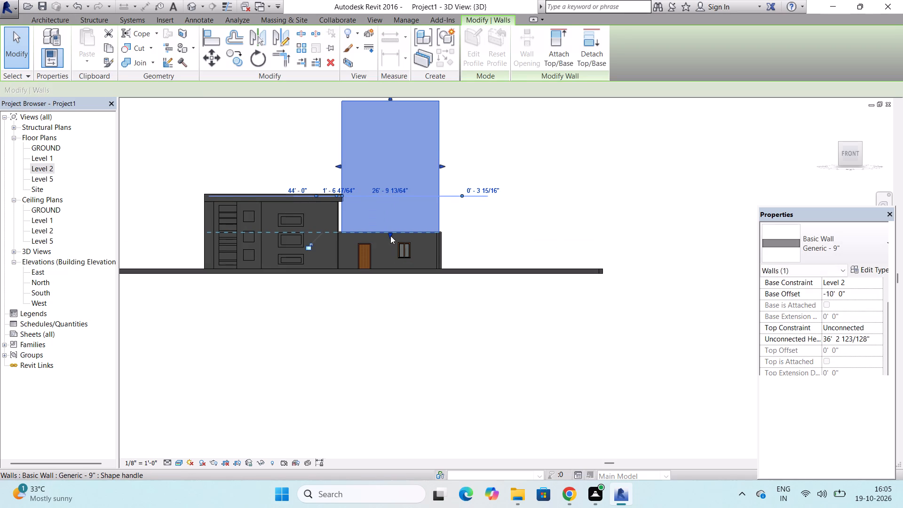
Extend the new wall's end to meet the taller block's side wall, making it about 28' 4" long.
click(337, 165)
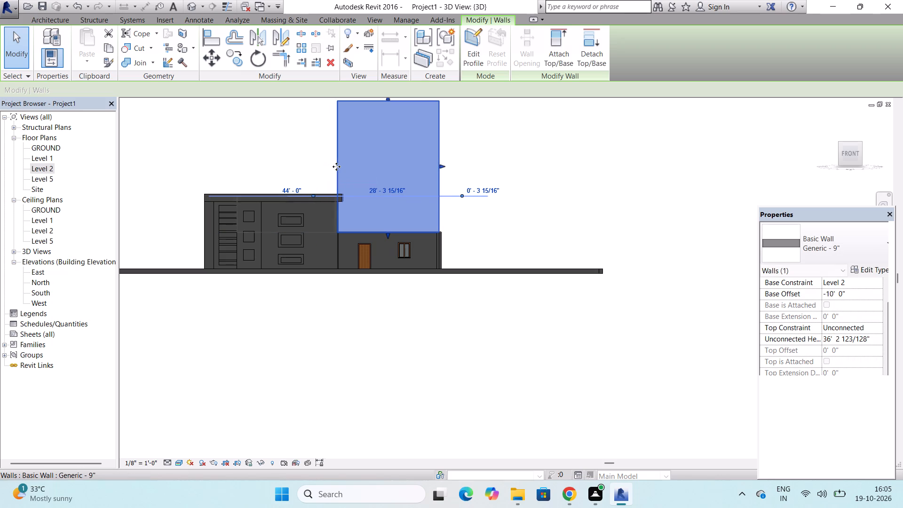
scroll(354, 153, down, 2)
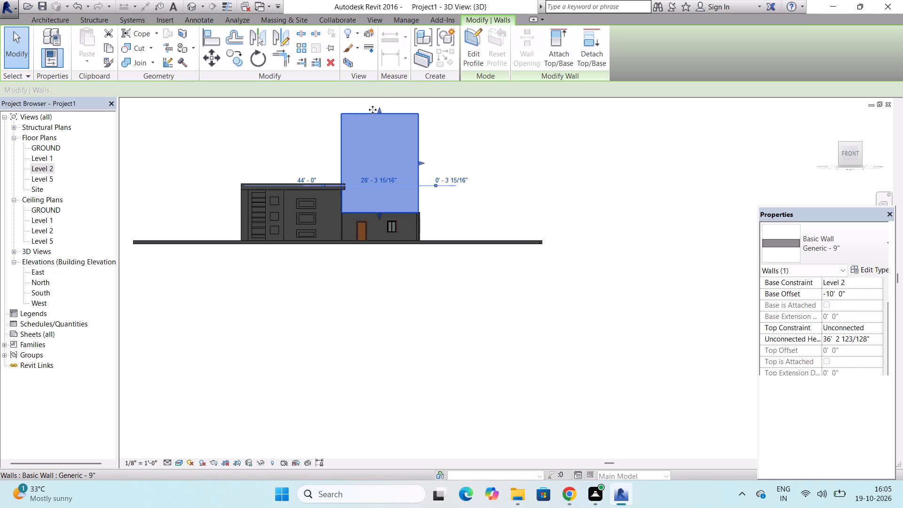
Lower the top of the new Generic - 9" wall over the single-storey block, making it about 4' 3" high.
drag(379, 108, 377, 127)
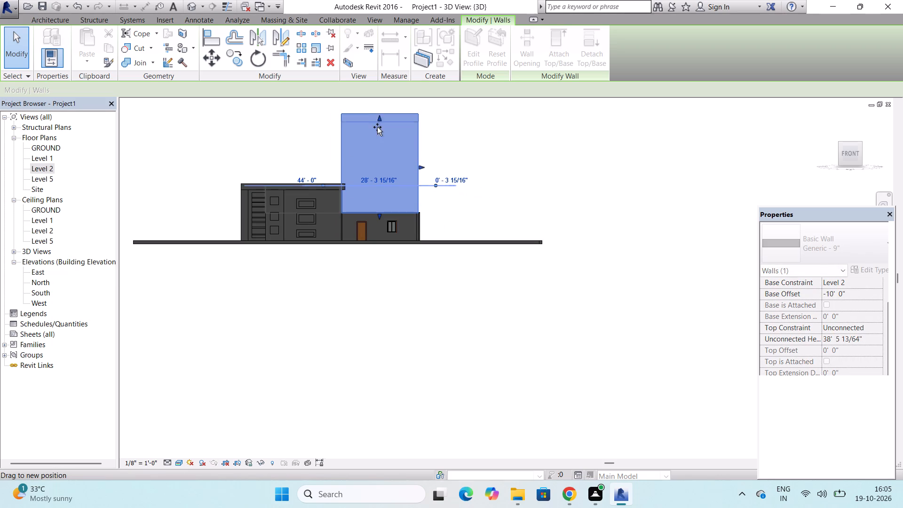
drag(377, 127, 367, 191)
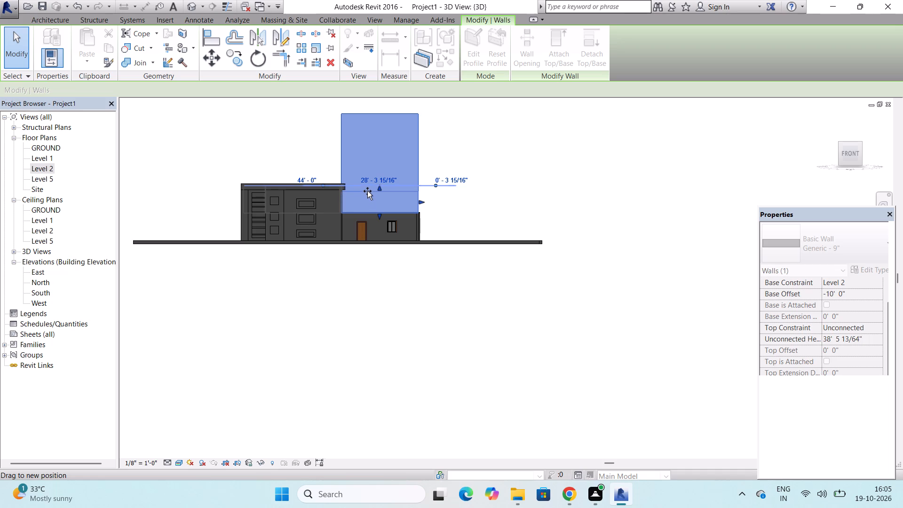
drag(367, 191, 365, 188)
drag(365, 188, 364, 196)
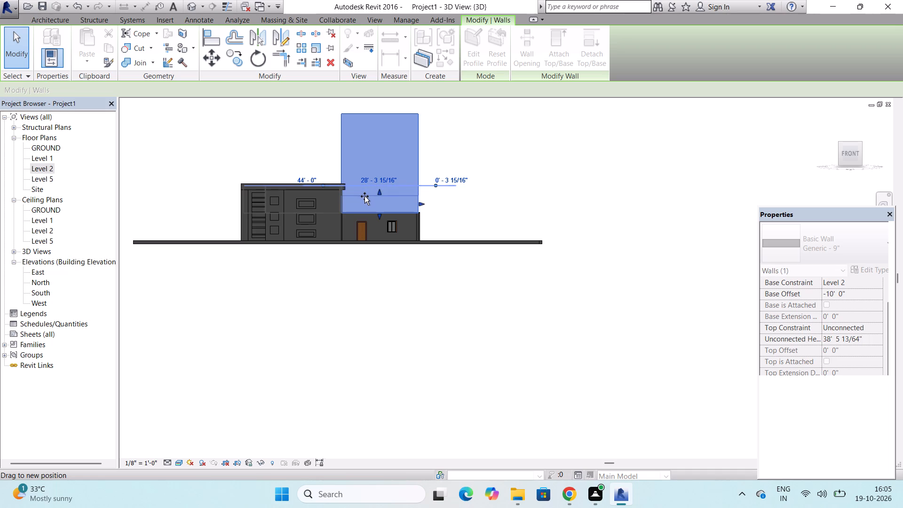
drag(364, 196, 364, 205)
drag(364, 205, 364, 200)
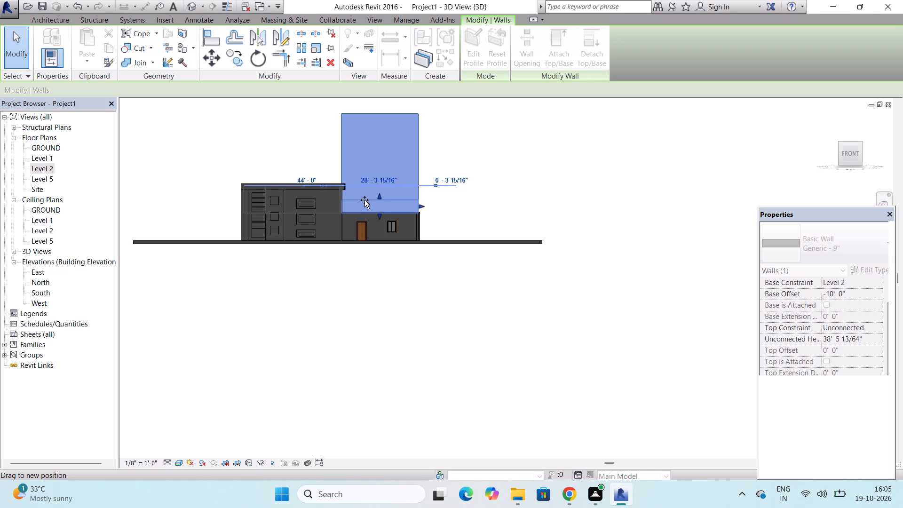
drag(364, 200, 364, 201)
scroll(364, 201, up, 7)
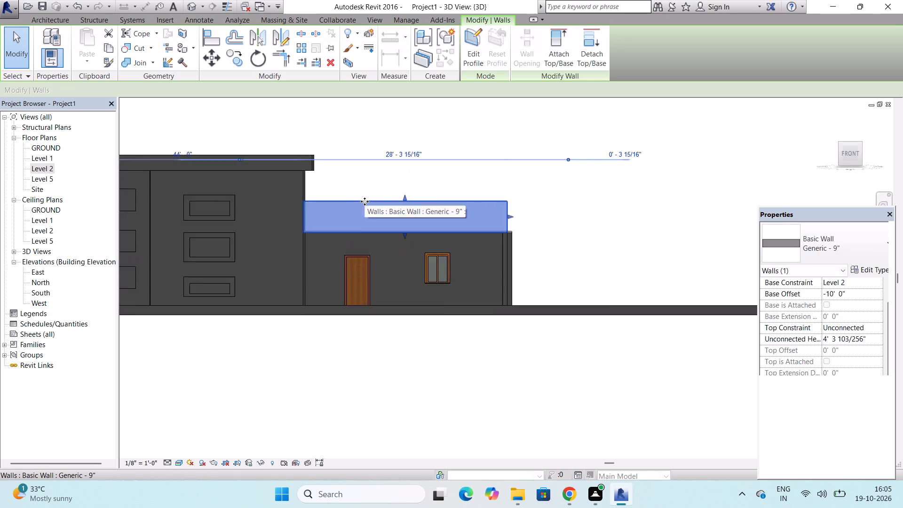
scroll(364, 201, up, 3)
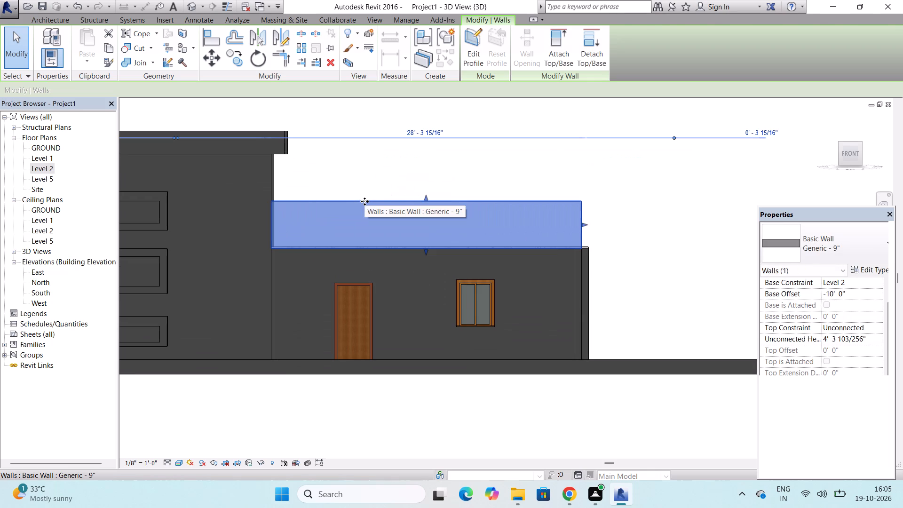
key(Escape)
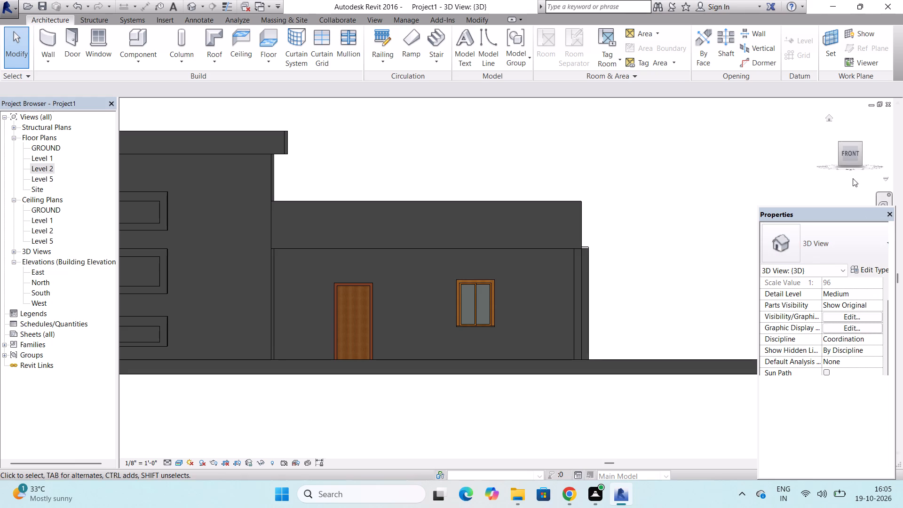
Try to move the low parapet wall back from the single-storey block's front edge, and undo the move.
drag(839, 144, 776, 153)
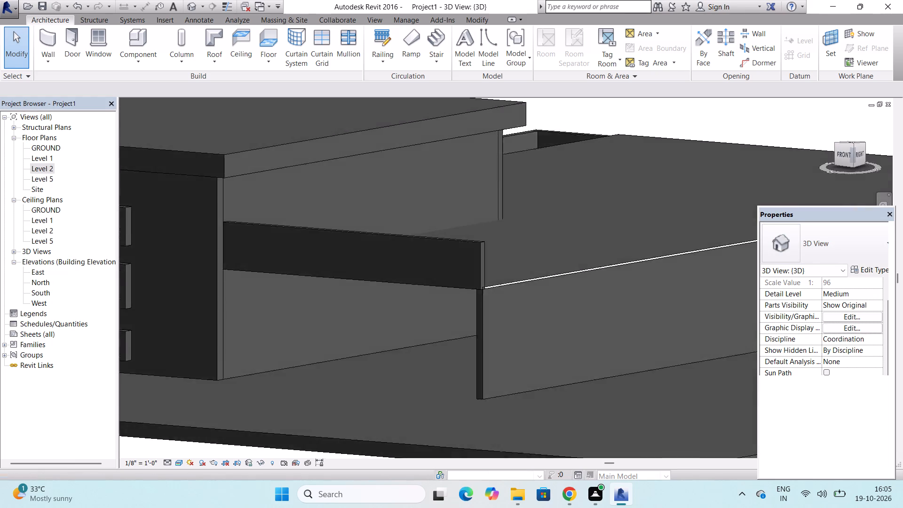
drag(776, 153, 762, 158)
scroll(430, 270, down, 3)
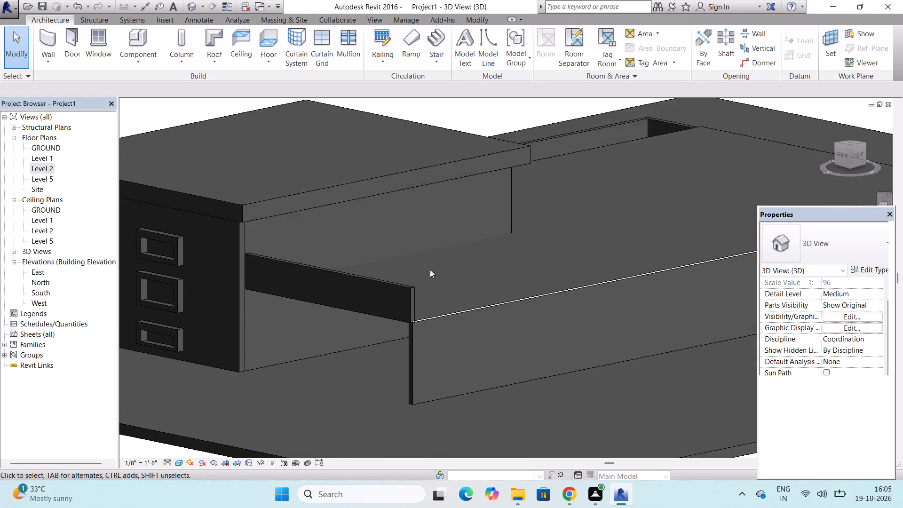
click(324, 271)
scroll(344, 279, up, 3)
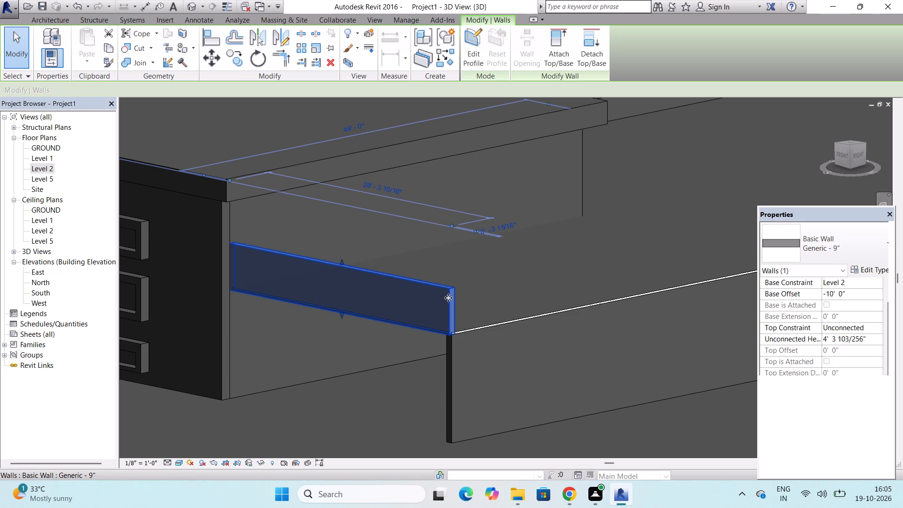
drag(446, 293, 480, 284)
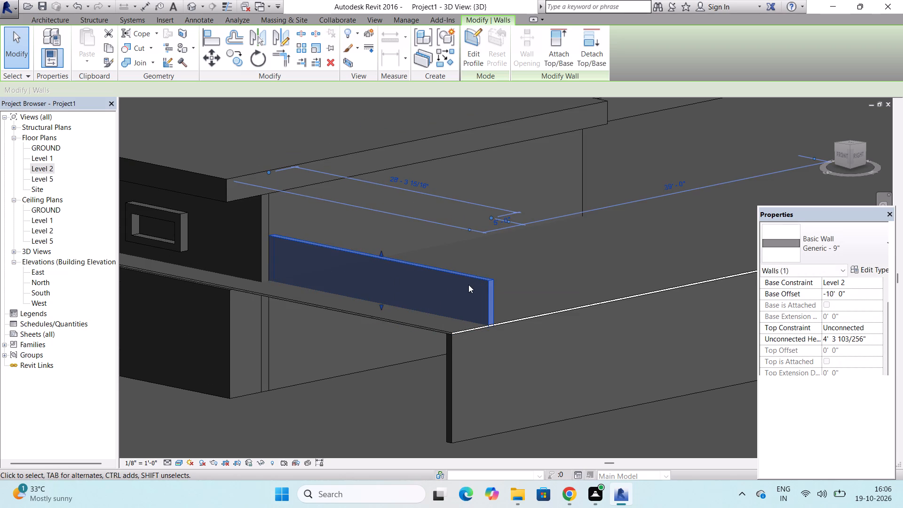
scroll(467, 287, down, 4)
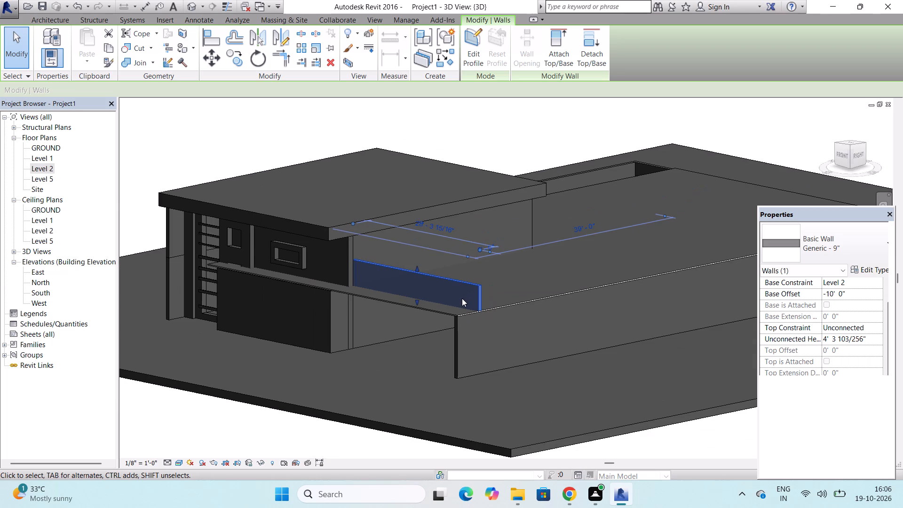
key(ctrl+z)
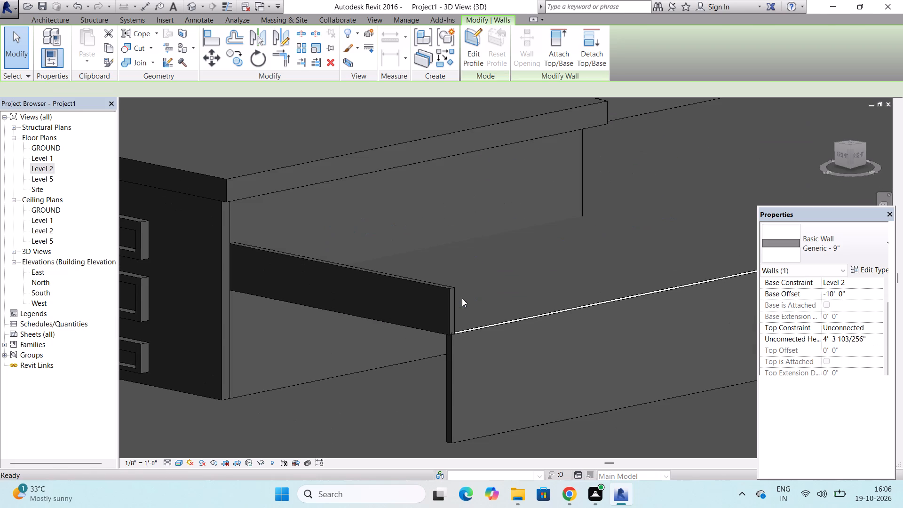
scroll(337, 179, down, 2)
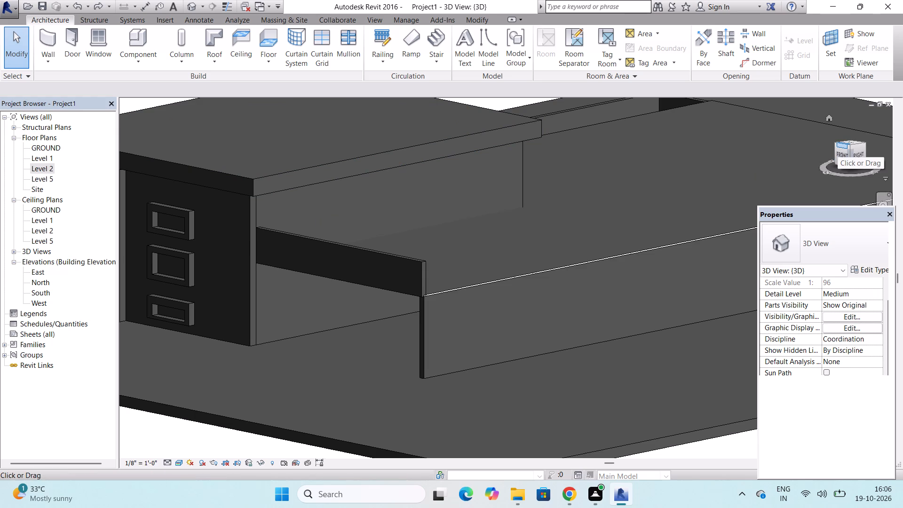
Start an in-place model in the Walls category with the default name, facing the building's front.
drag(834, 144, 137, 137)
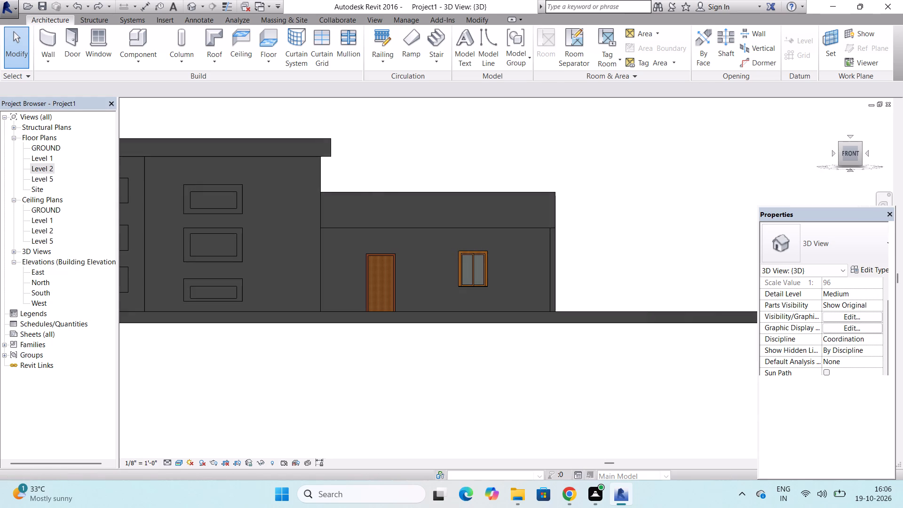
drag(137, 137, 139, 137)
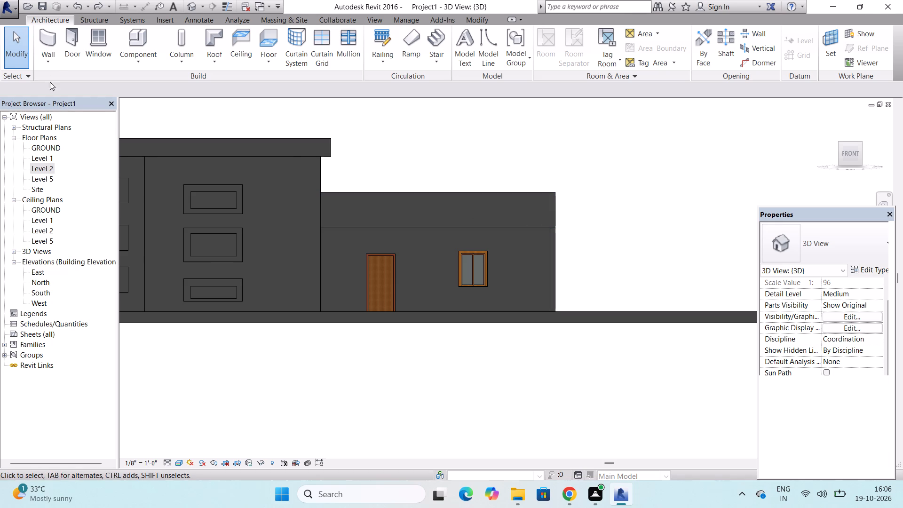
click(123, 57)
click(141, 100)
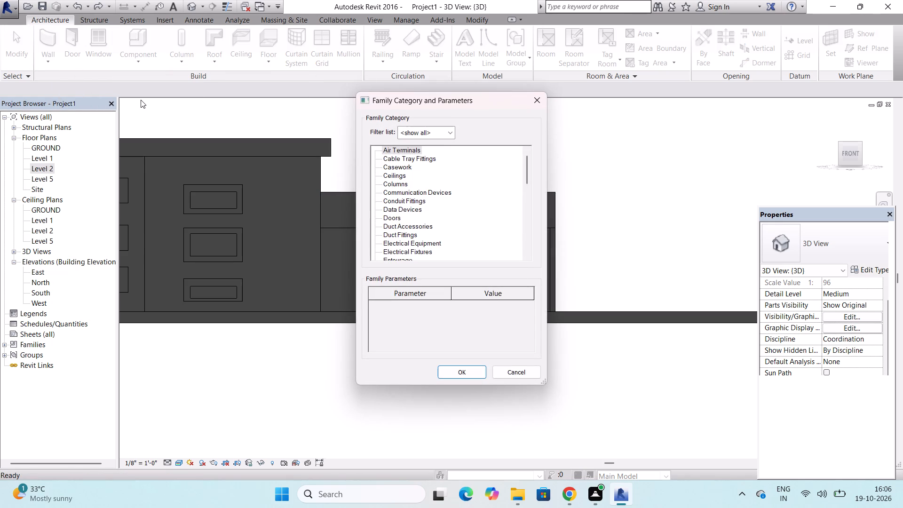
scroll(425, 191, down, 20)
scroll(425, 191, down, 8)
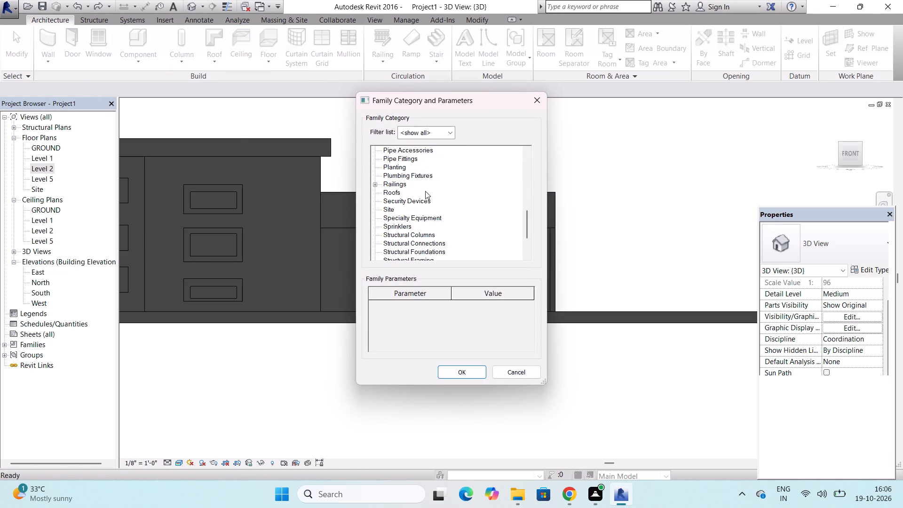
scroll(425, 191, down, 10)
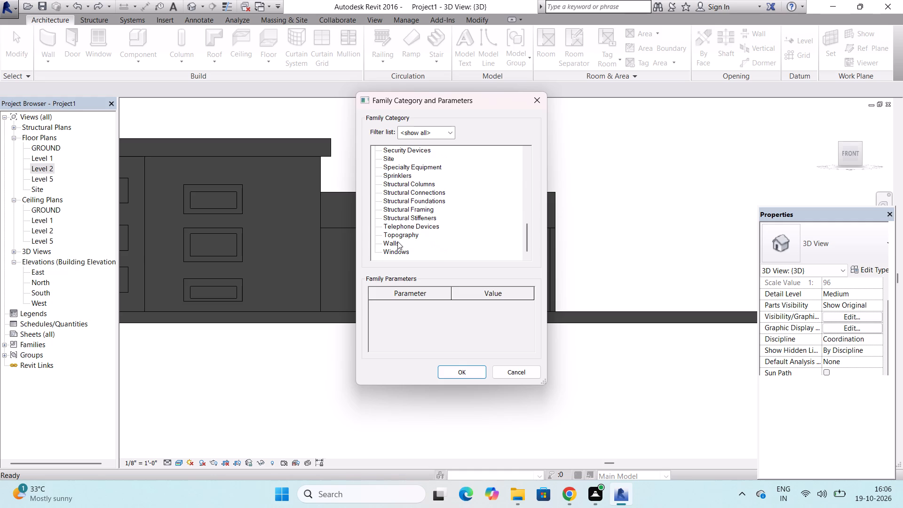
click(397, 241)
click(440, 368)
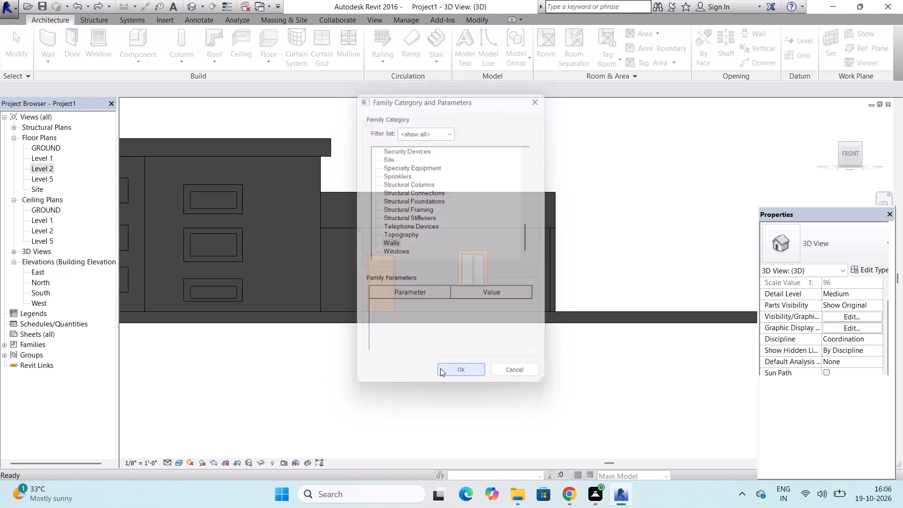
click(460, 266)
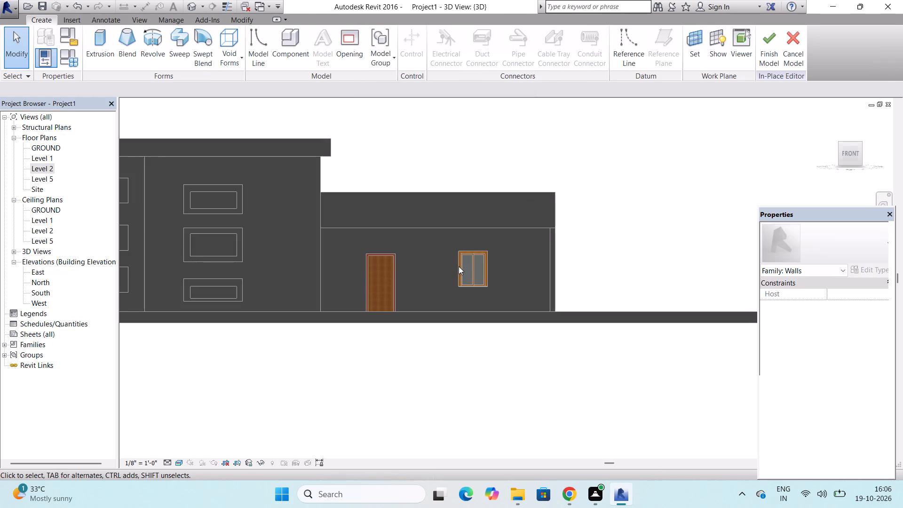
Set the work plane by picking the front face of the low wall above the single-storey block.
scroll(397, 218, up, 4)
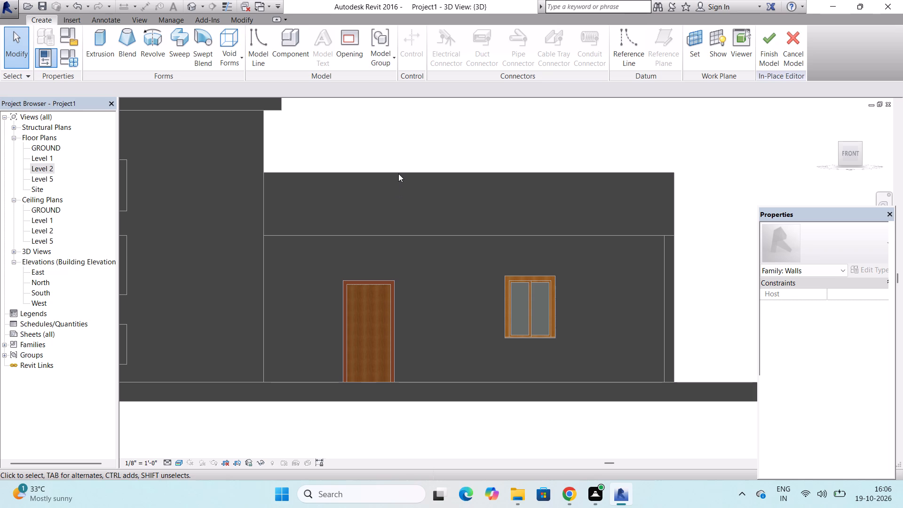
click(398, 174)
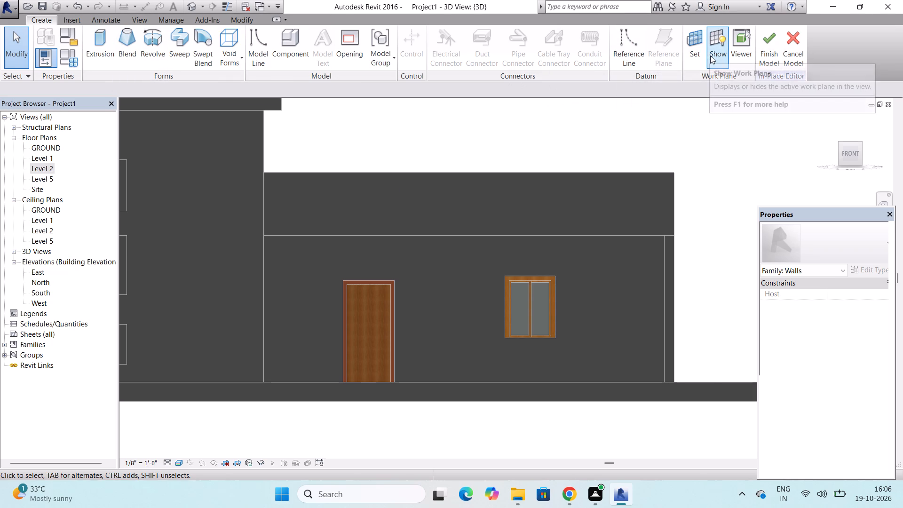
click(697, 40)
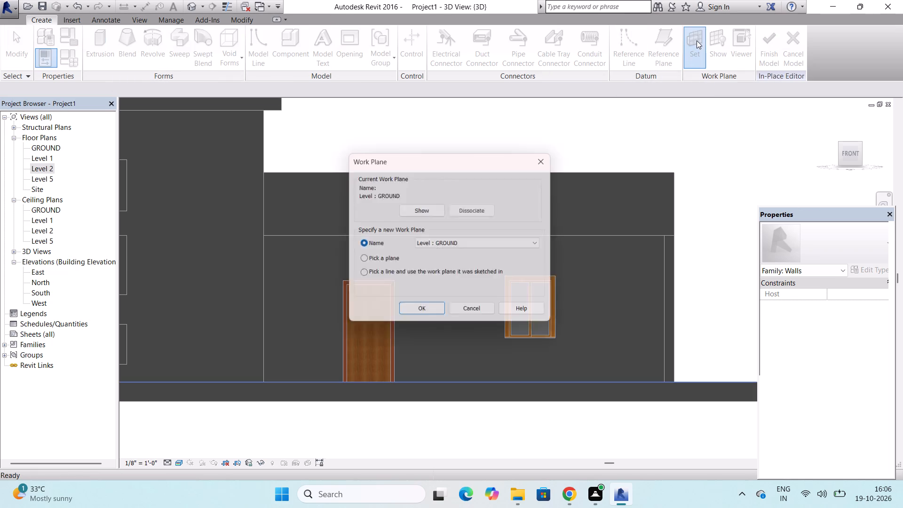
click(359, 260)
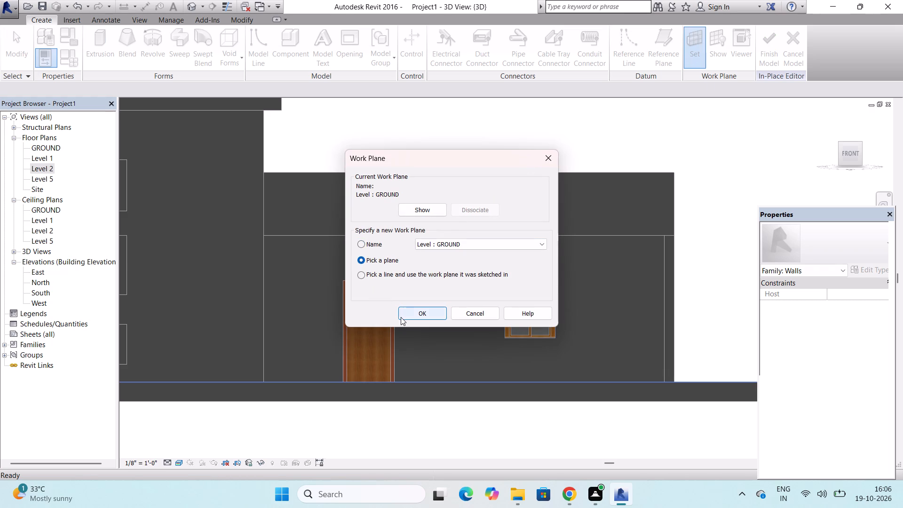
click(401, 317)
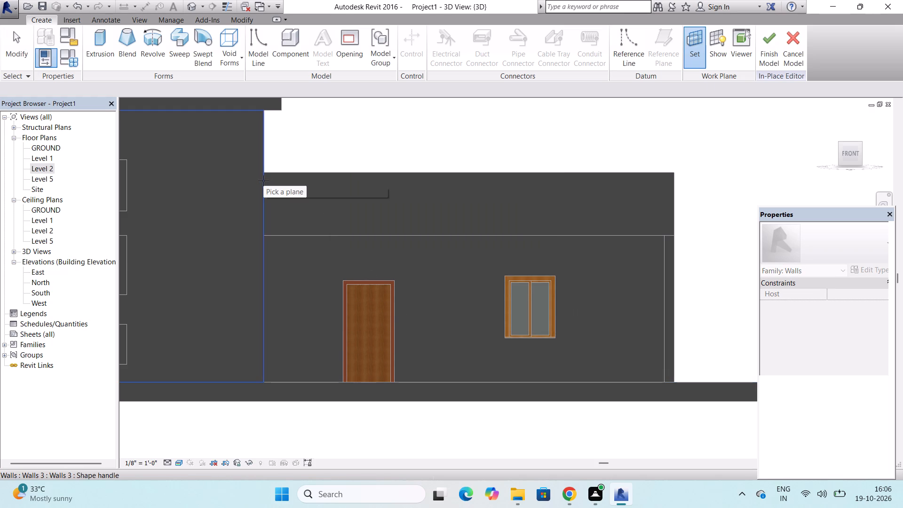
click(666, 177)
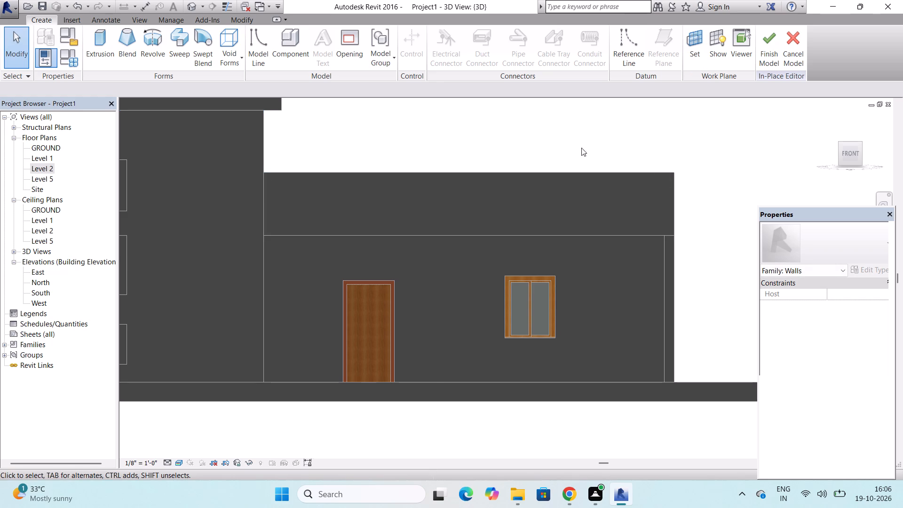
Start a solid extrusion and sketch its outer edge 28' along the low wall's top and down its free end to the wall's base.
click(98, 46)
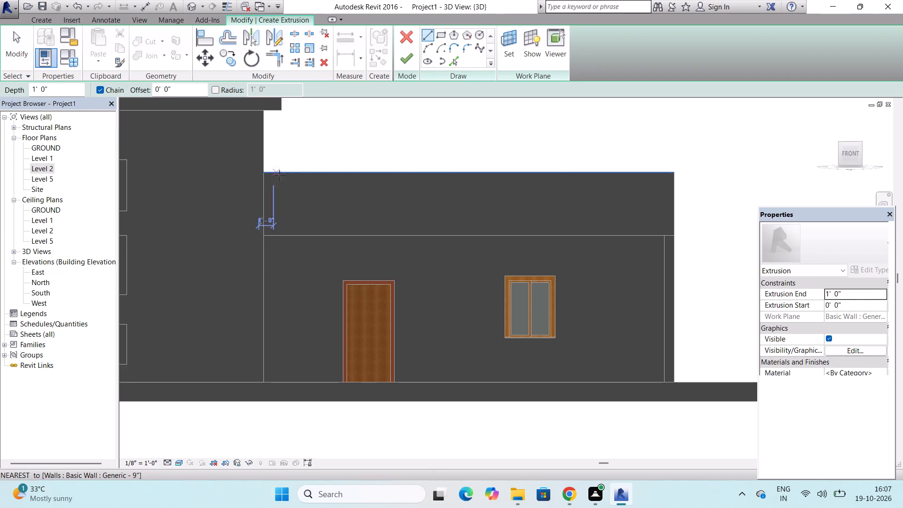
scroll(287, 181, up, 7)
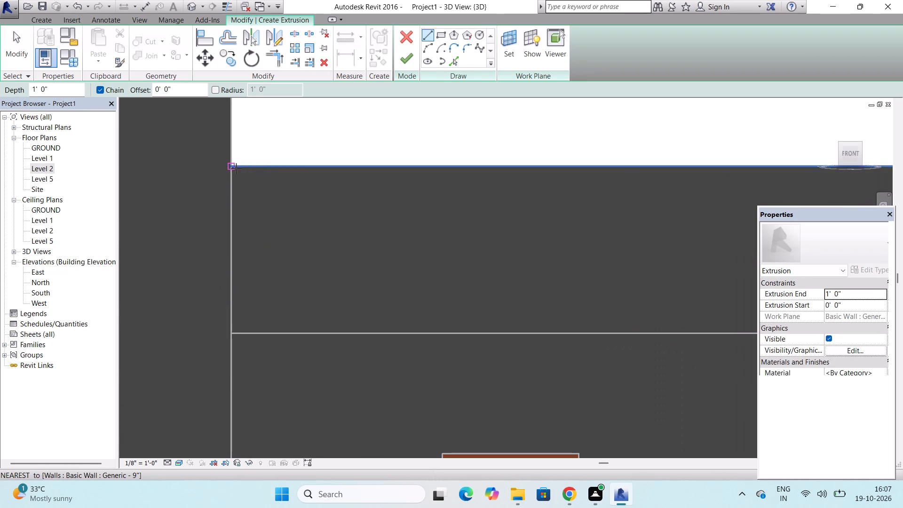
click(236, 168)
scroll(236, 168, down, 11)
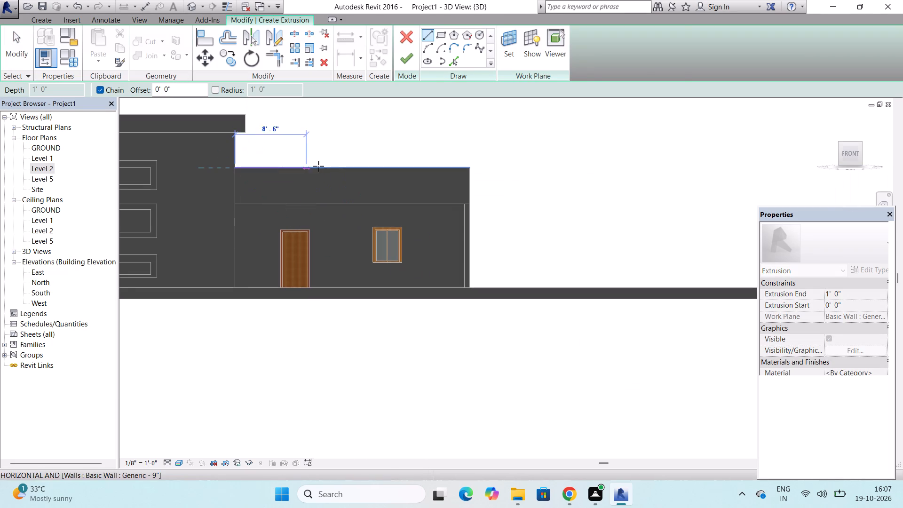
click(466, 167)
scroll(466, 178, down, 2)
scroll(466, 178, up, 9)
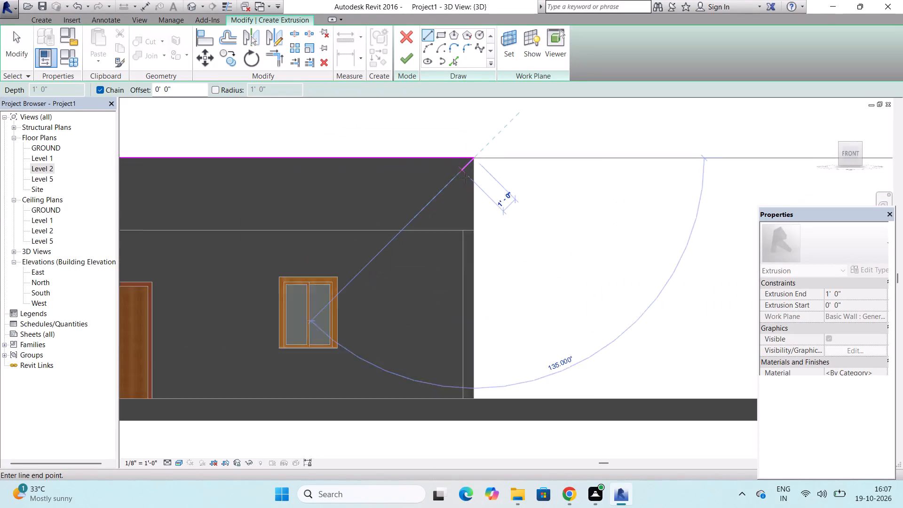
scroll(466, 178, up, 2)
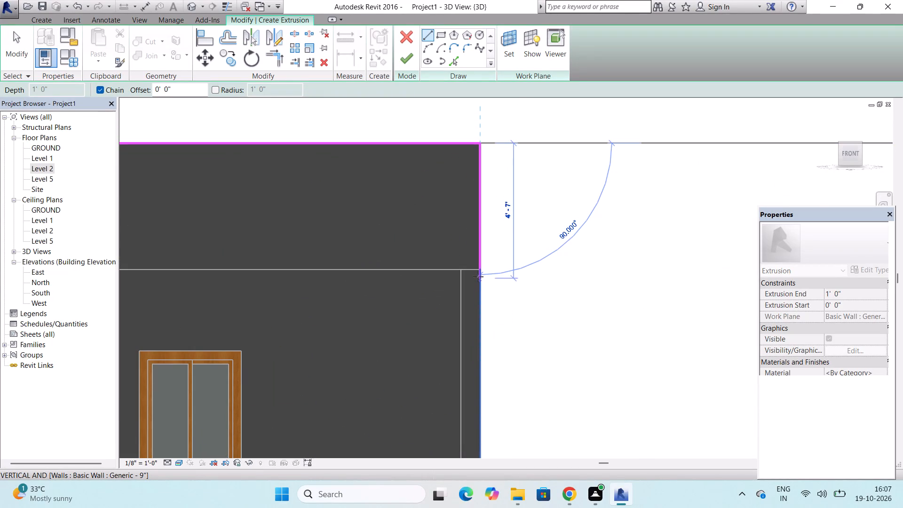
click(478, 271)
scroll(478, 271, down, 2)
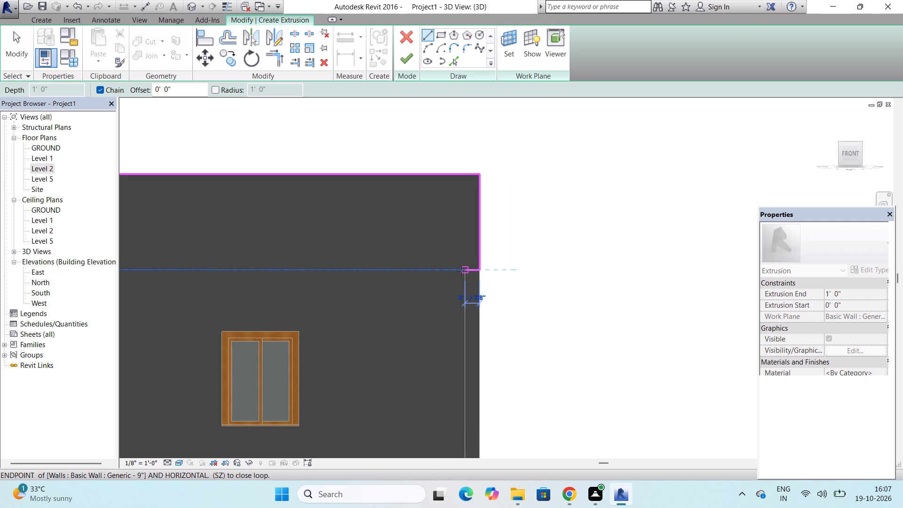
Sketch the inner edge to close a thin L-shaped profile, and finish the extrusion with a depth of 1' 0".
click(461, 271)
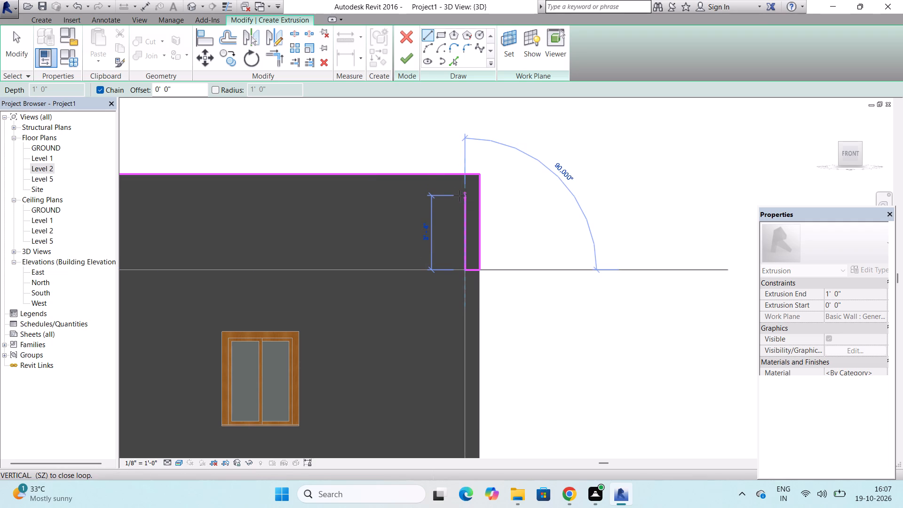
click(459, 196)
scroll(459, 196, down, 6)
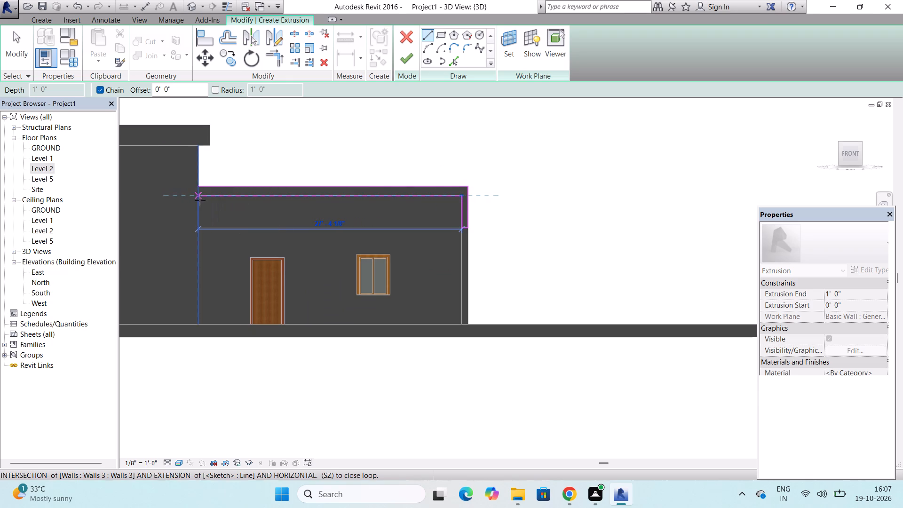
scroll(193, 199, up, 11)
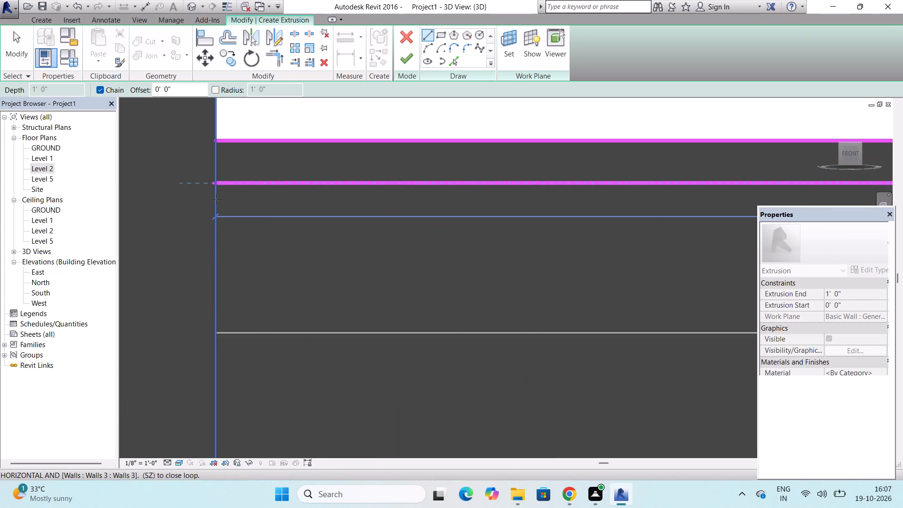
click(216, 199)
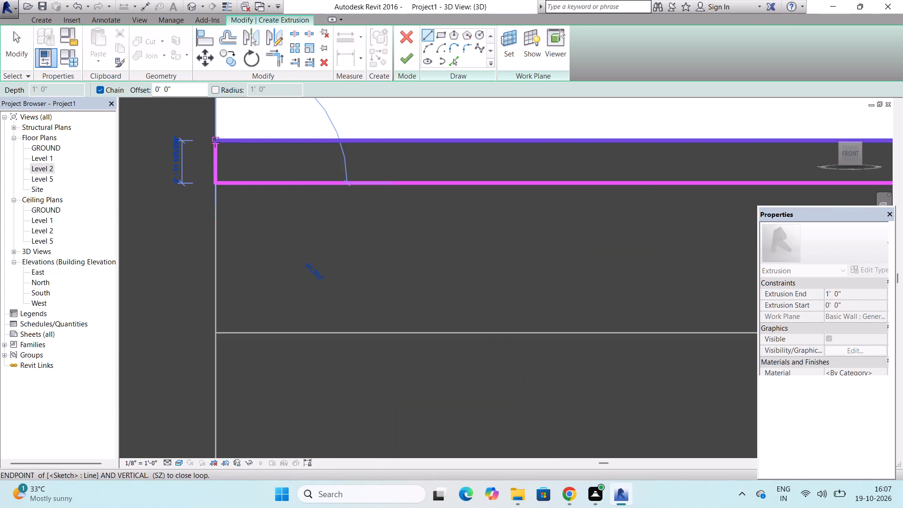
click(215, 142)
click(402, 57)
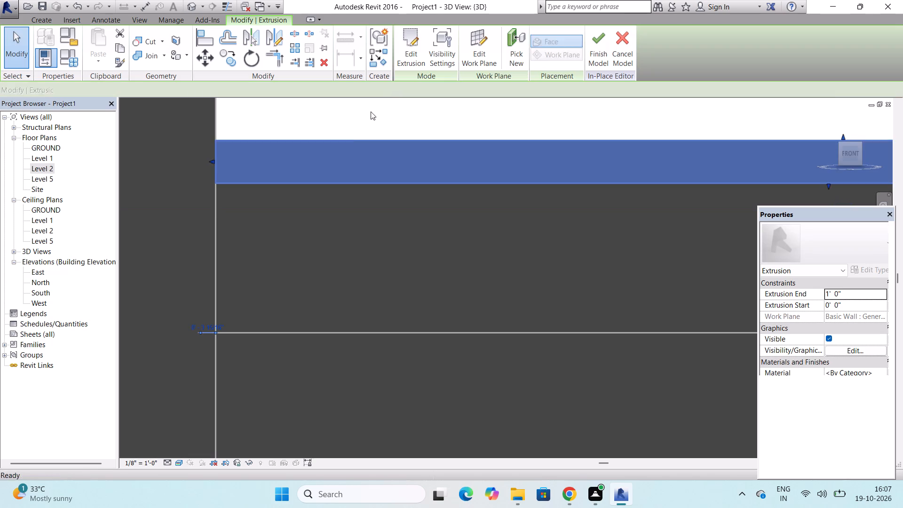
Stretch the extrusion's vertical leg down to the top of the ground slab.
scroll(307, 178, down, 13)
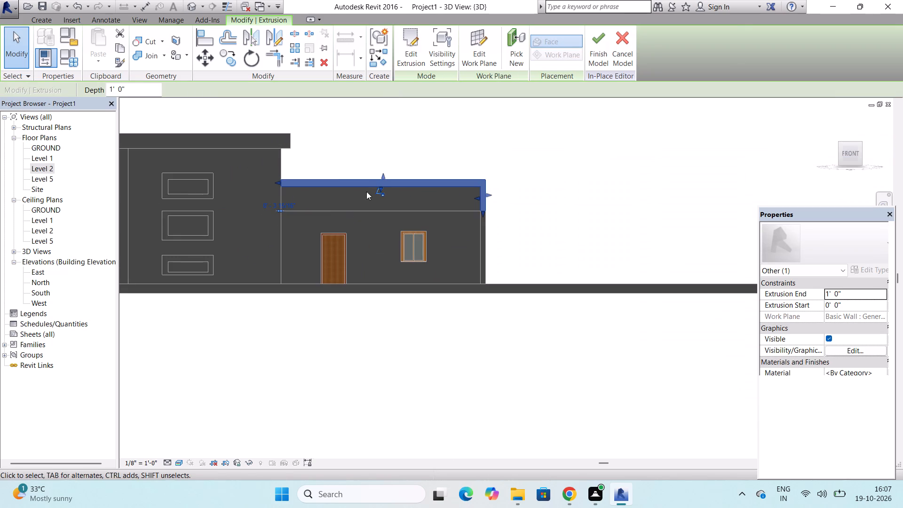
scroll(369, 191, up, 15)
scroll(377, 178, down, 6)
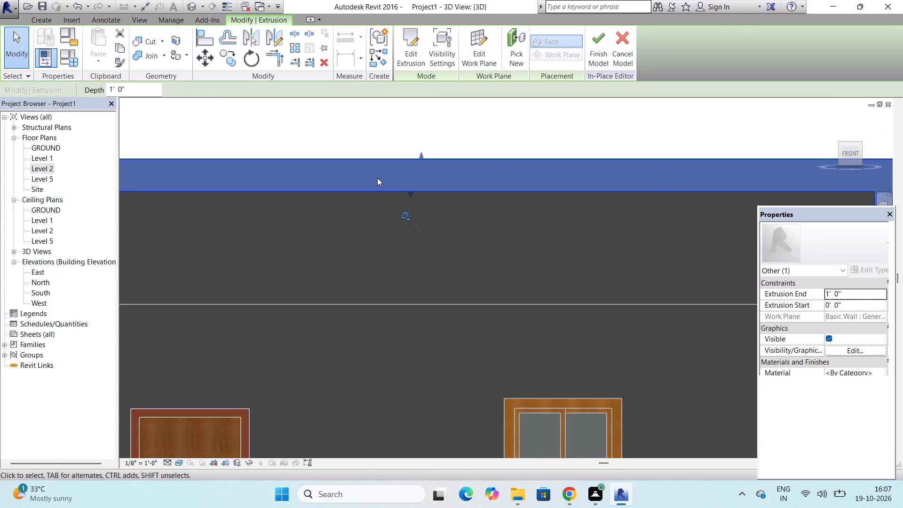
scroll(377, 178, down, 6)
scroll(377, 181, up, 2)
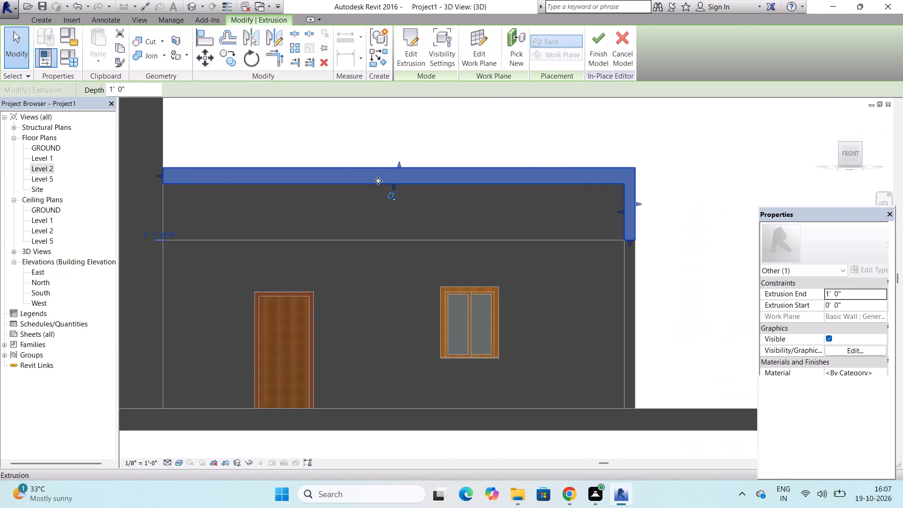
scroll(378, 181, up, 2)
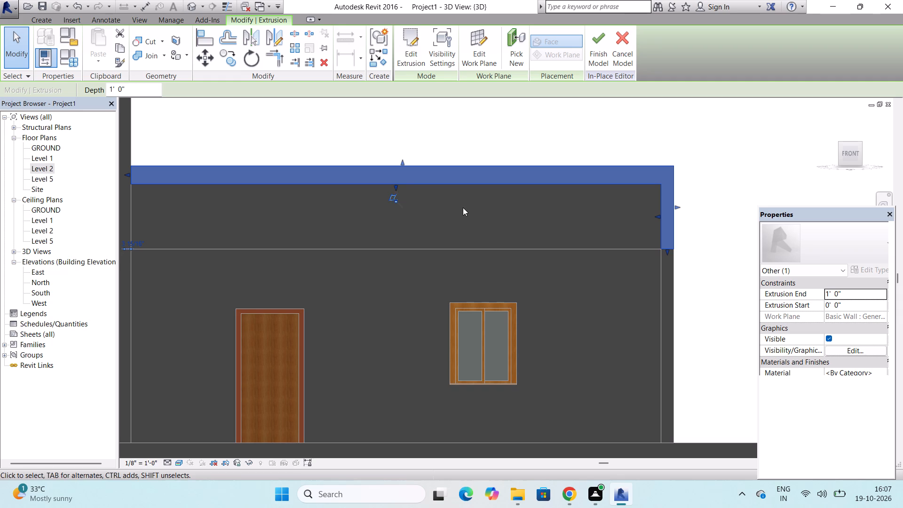
scroll(463, 207, down, 3)
scroll(634, 255, up, 3)
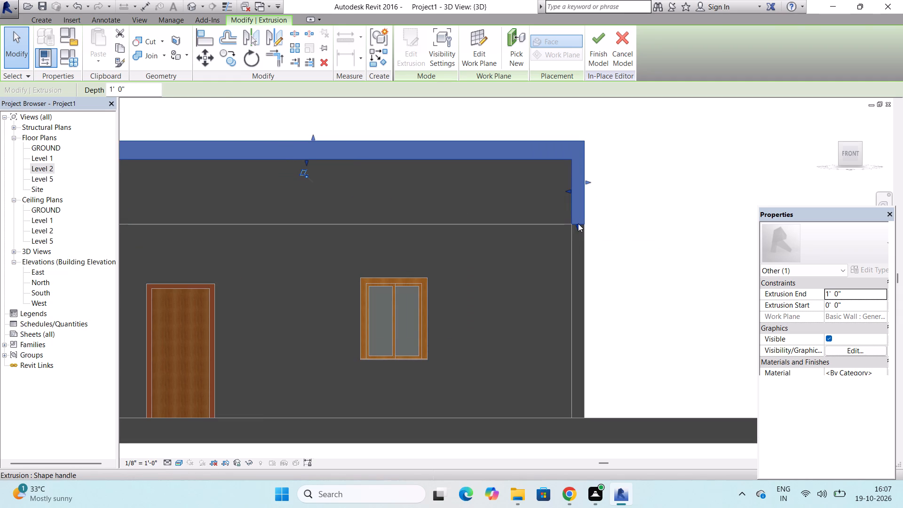
drag(578, 225, 578, 349)
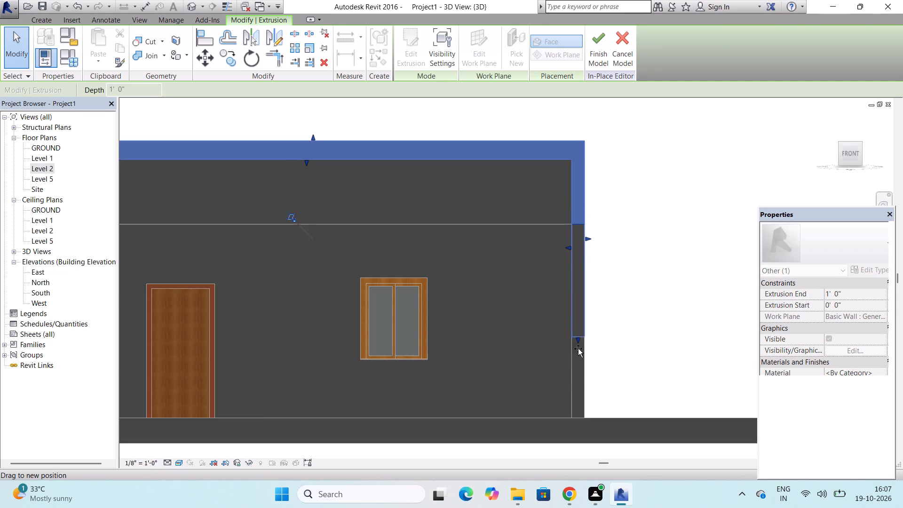
drag(578, 349, 578, 415)
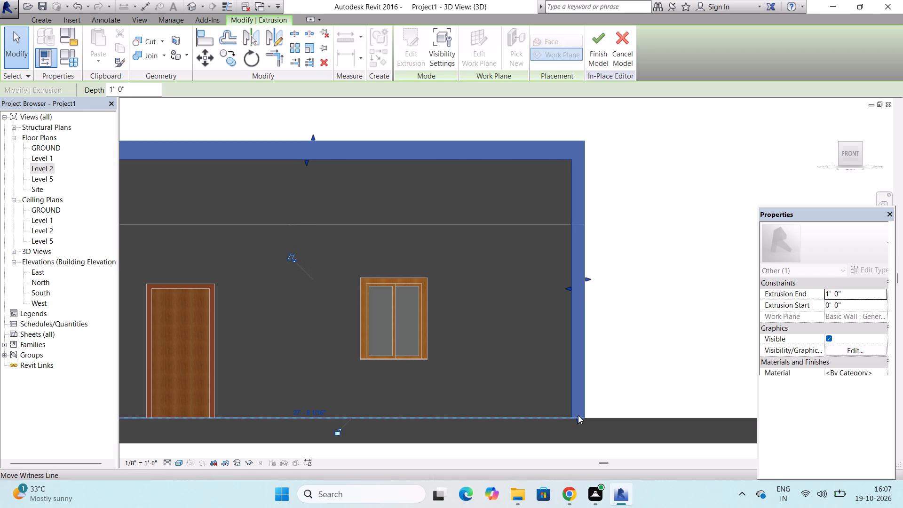
Lower the extrusion's horizontal band, aligning its underside with the low wall's base line and its top edge just above that line.
scroll(567, 309, down, 3)
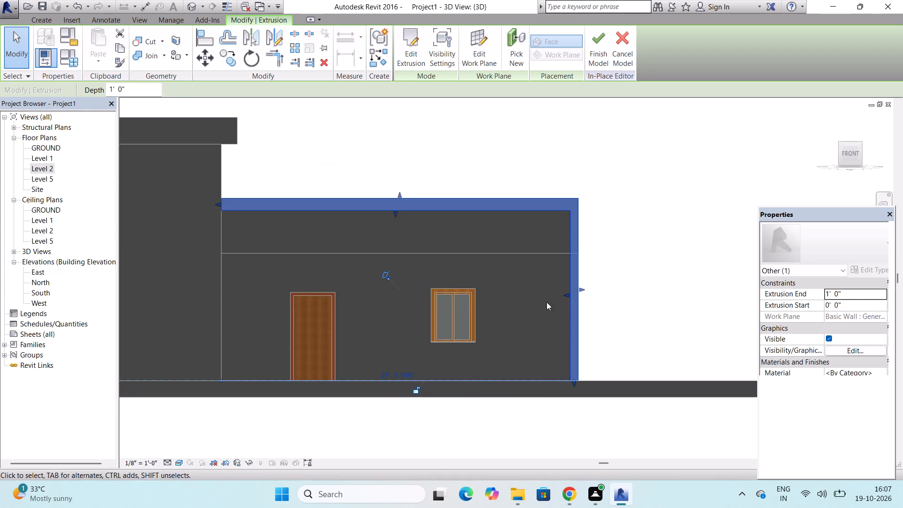
scroll(409, 212, up, 3)
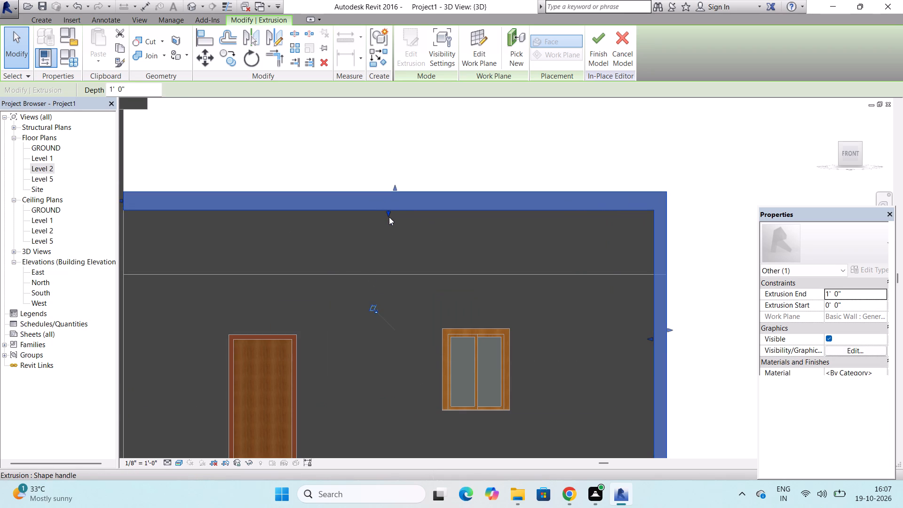
drag(388, 211, 387, 272)
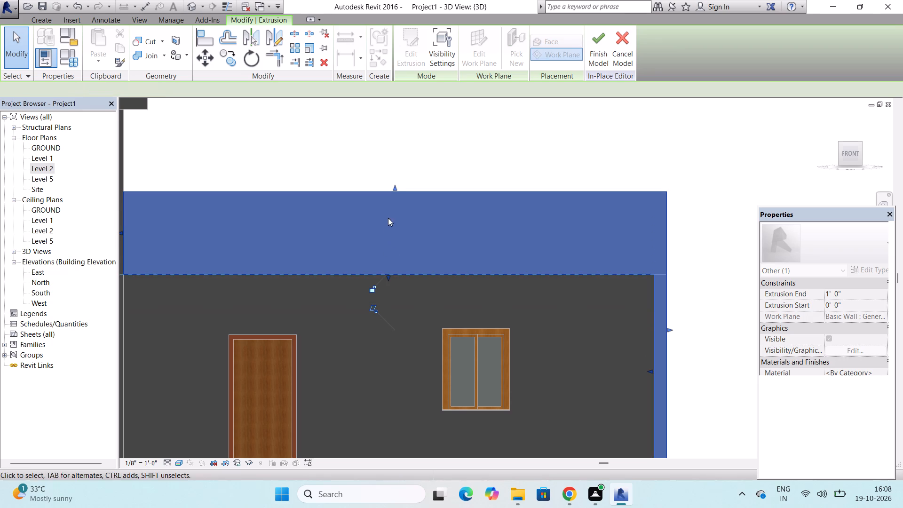
drag(395, 186, 385, 249)
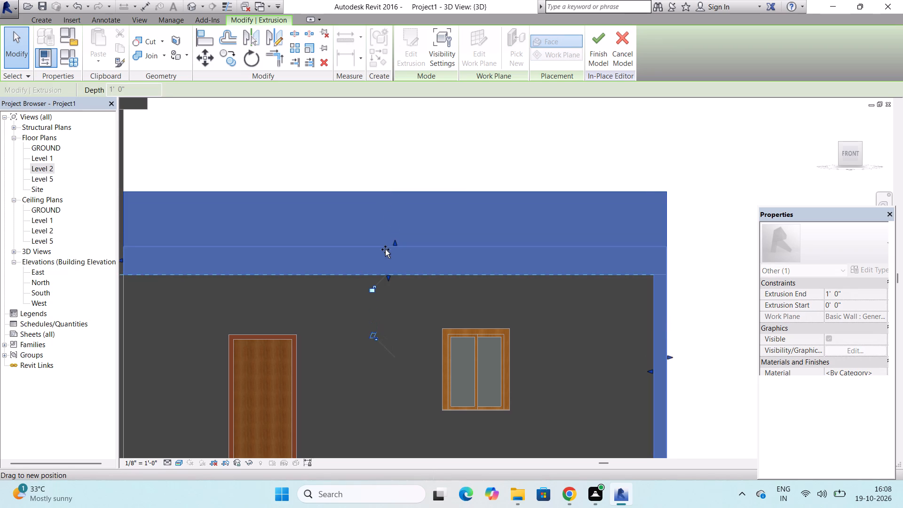
drag(385, 249, 385, 262)
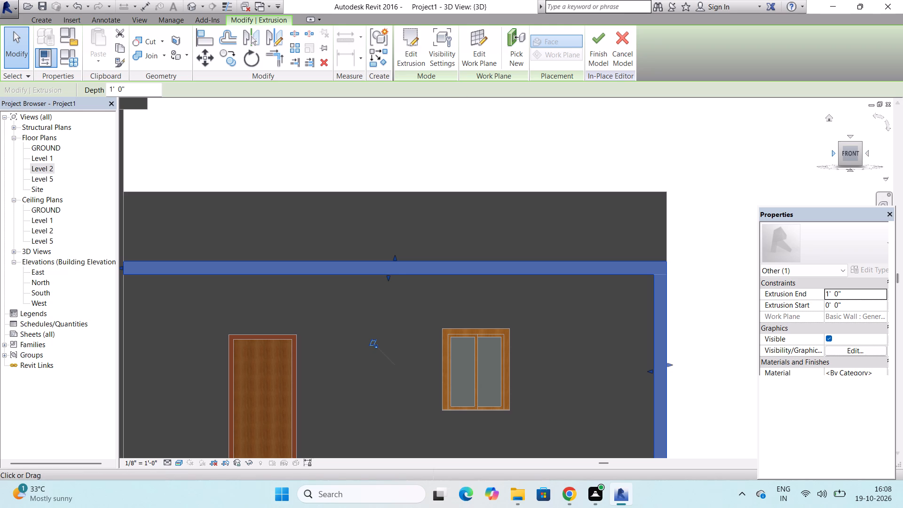
Deepen the in-place L-shaped frame by stretching its front face outward from the facade and its back face into the wall behind.
drag(840, 143, 742, 176)
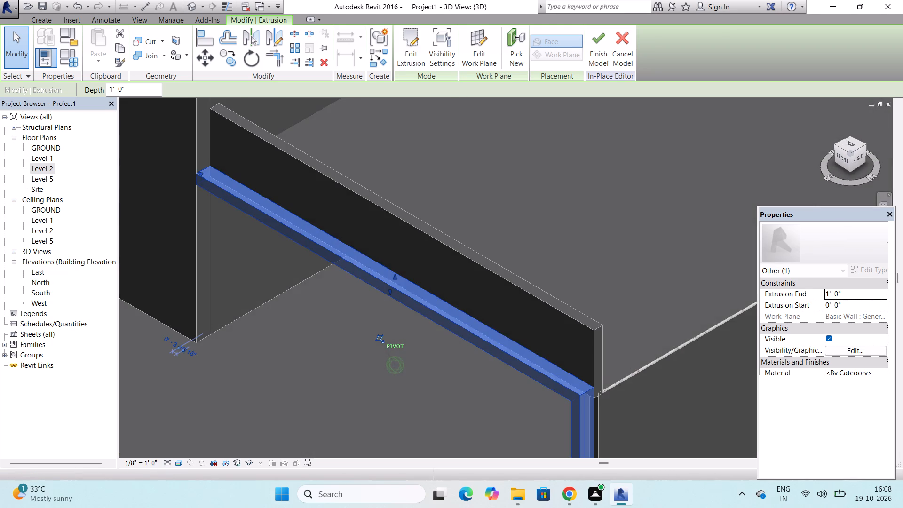
drag(742, 176, 614, 180)
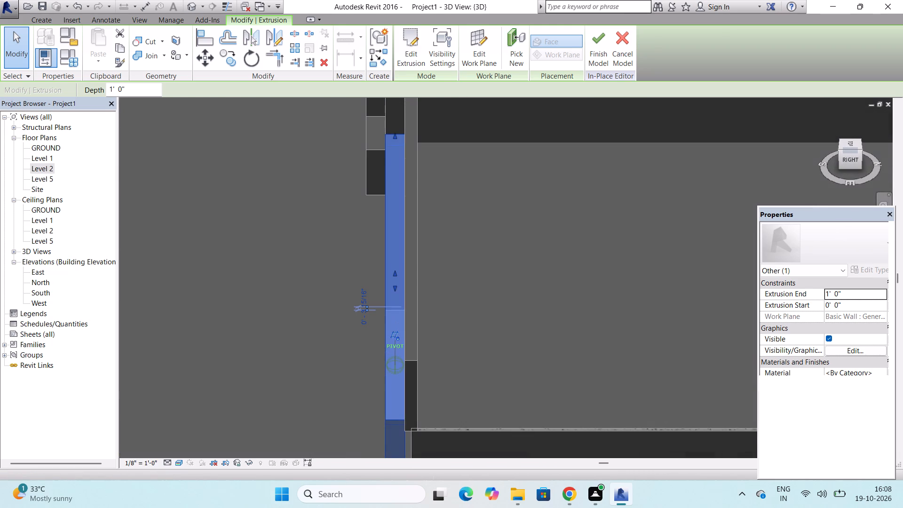
drag(614, 180, 657, 181)
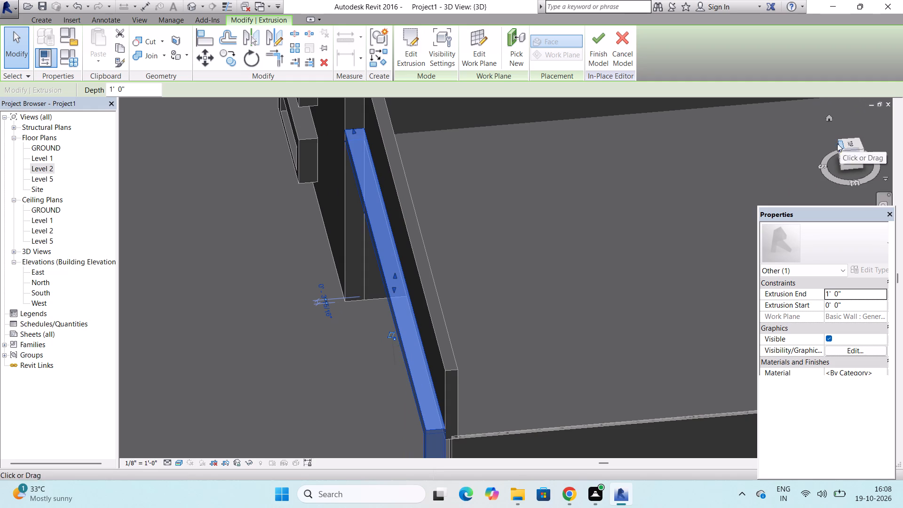
key(Escape)
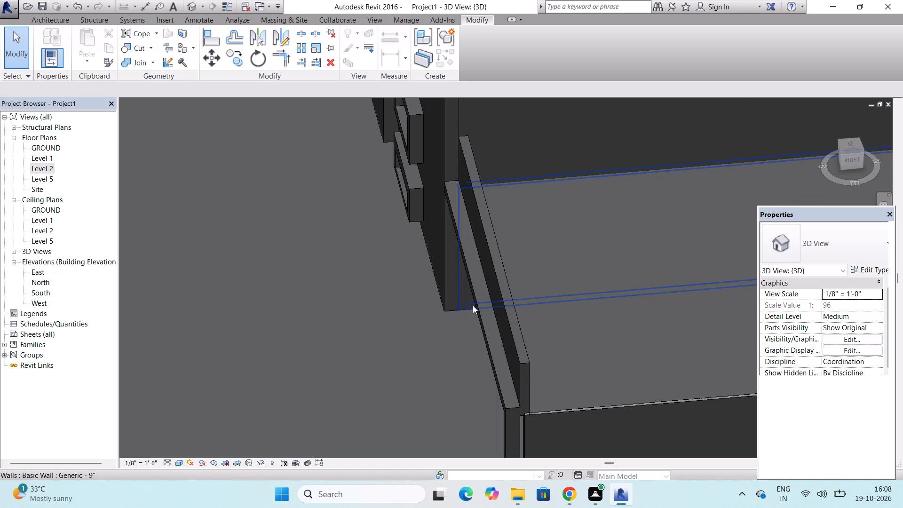
click(482, 334)
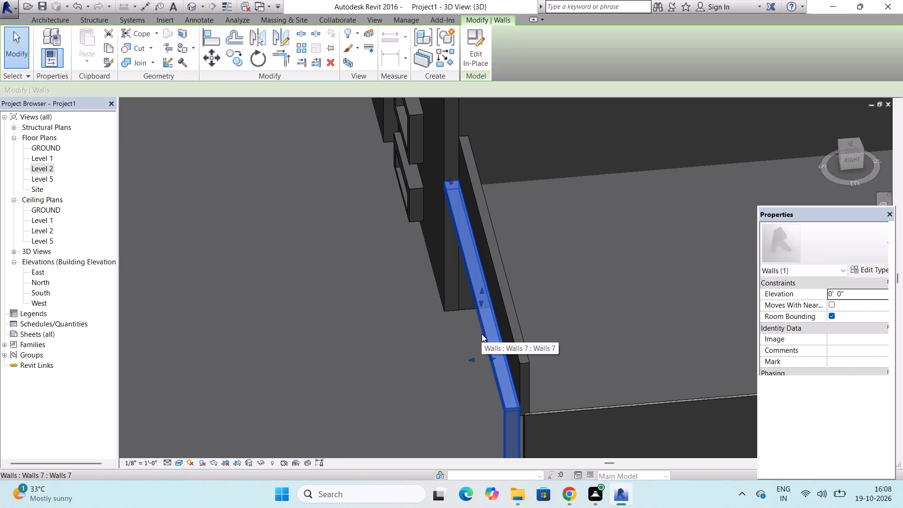
drag(472, 358, 466, 360)
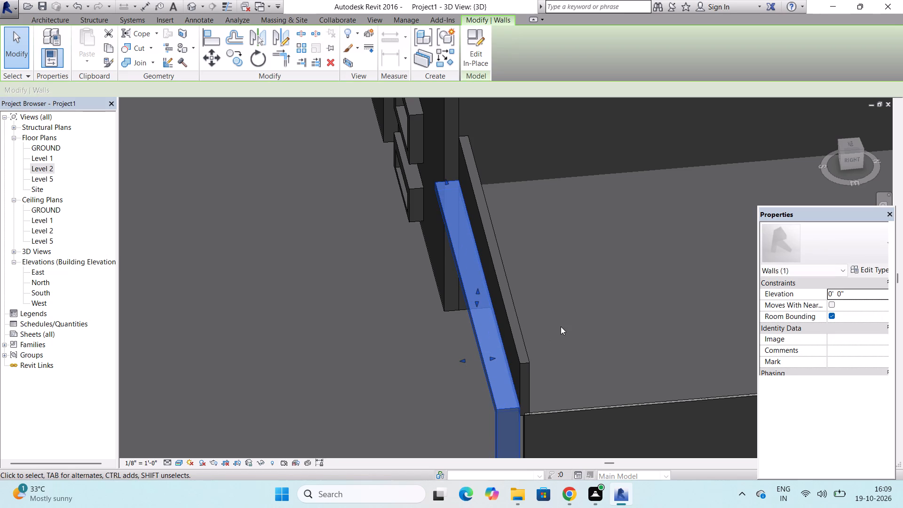
scroll(569, 305, down, 3)
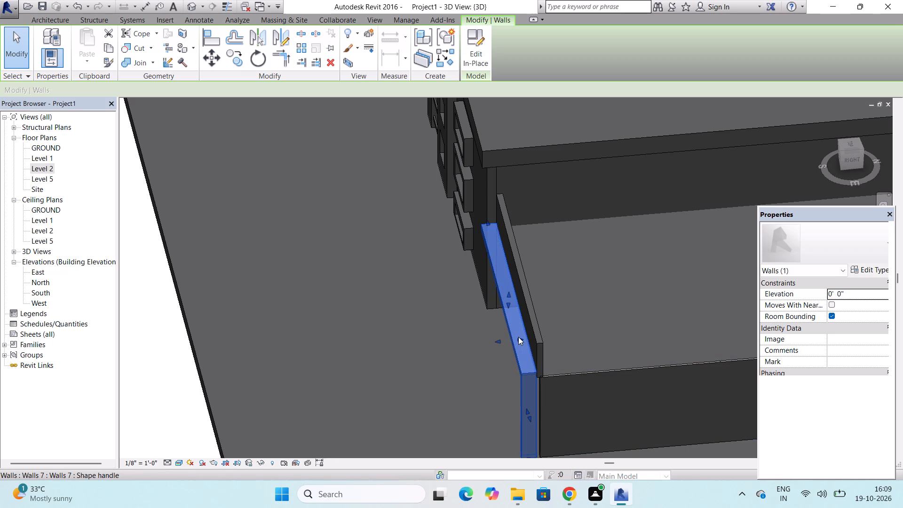
drag(518, 337, 523, 337)
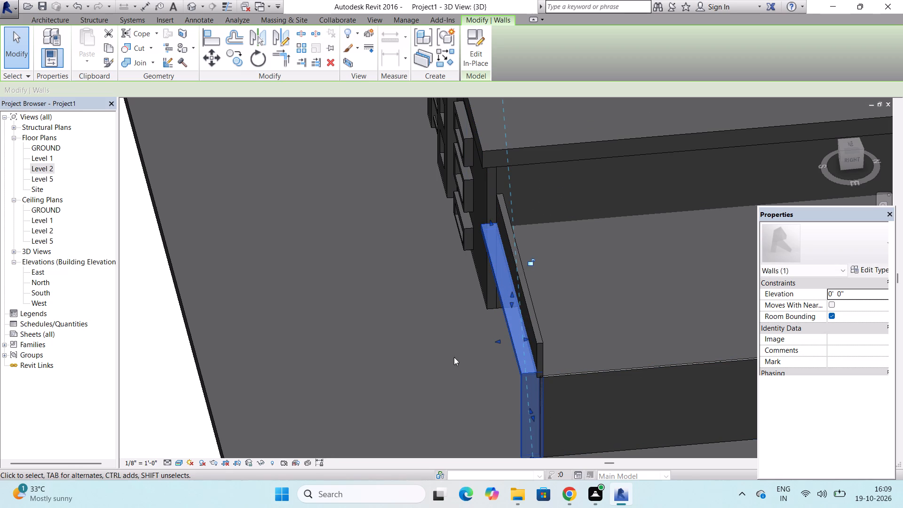
key(Escape)
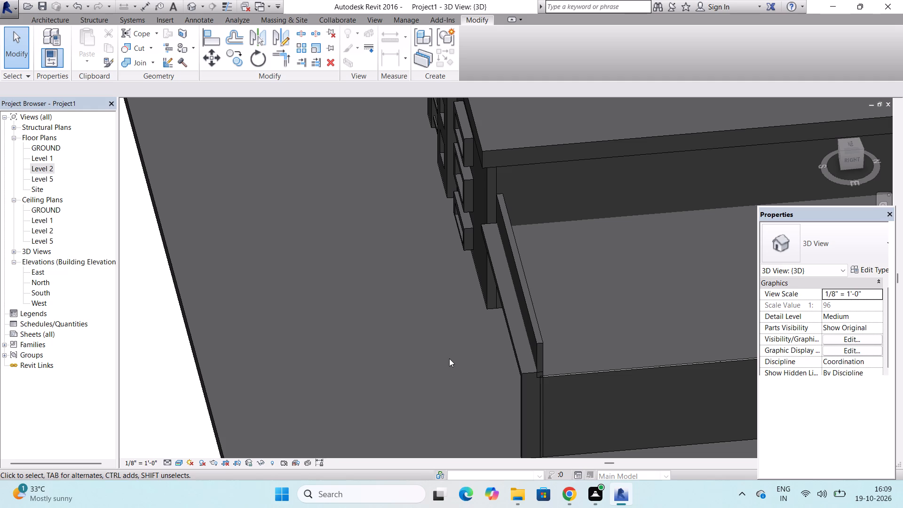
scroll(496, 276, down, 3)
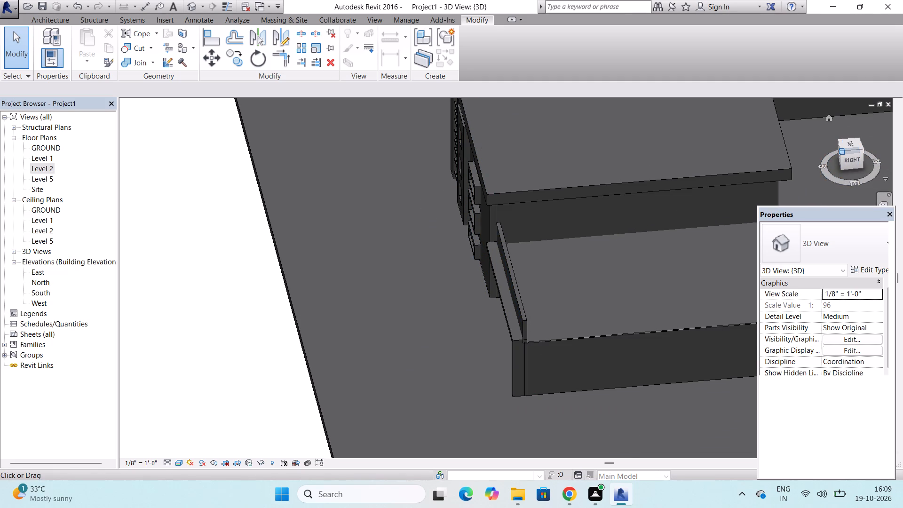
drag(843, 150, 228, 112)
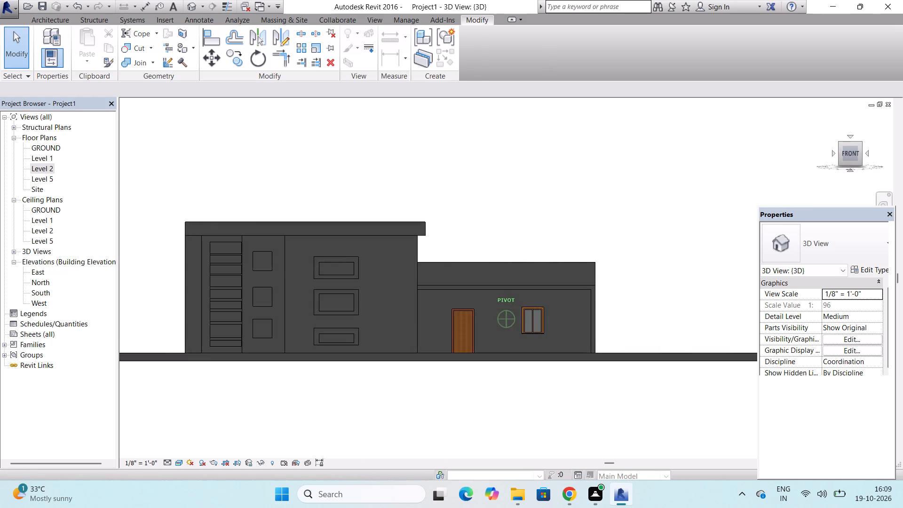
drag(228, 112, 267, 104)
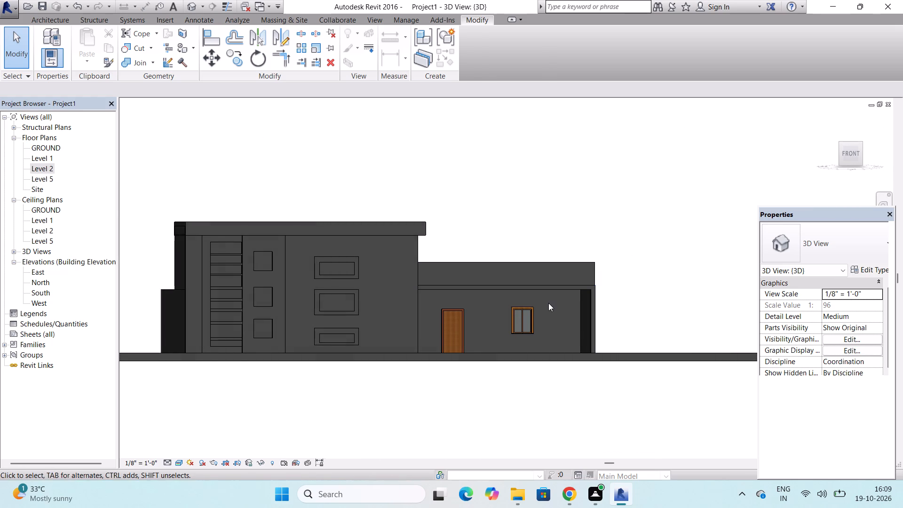
Start a new in-place component in the Walls category, keeping the suggested name.
scroll(536, 289, up, 4)
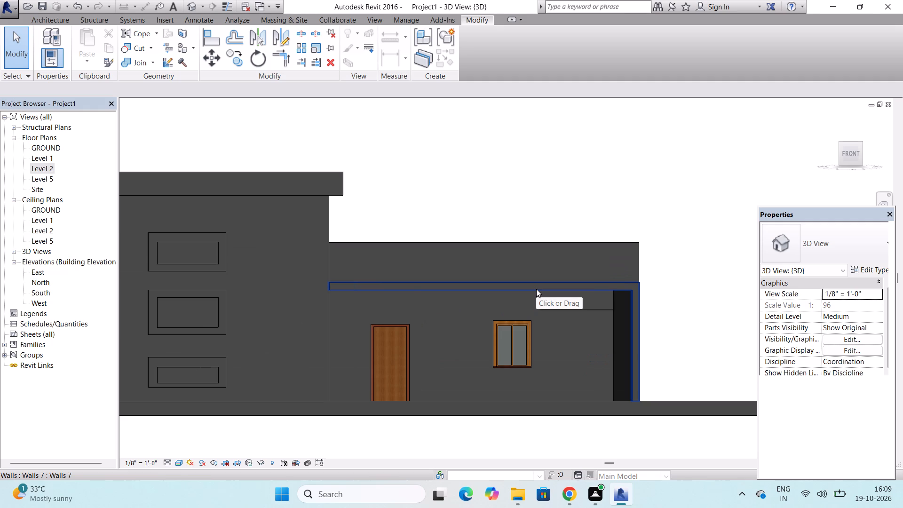
click(349, 246)
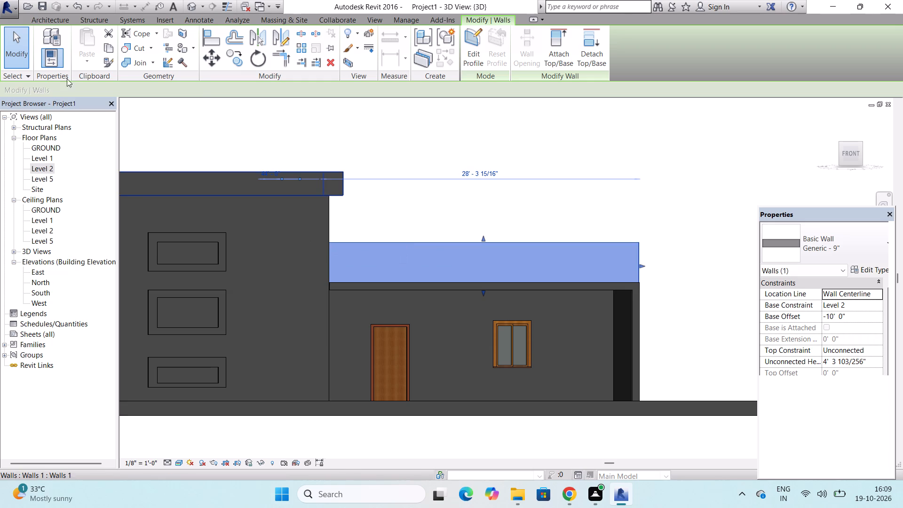
click(44, 19)
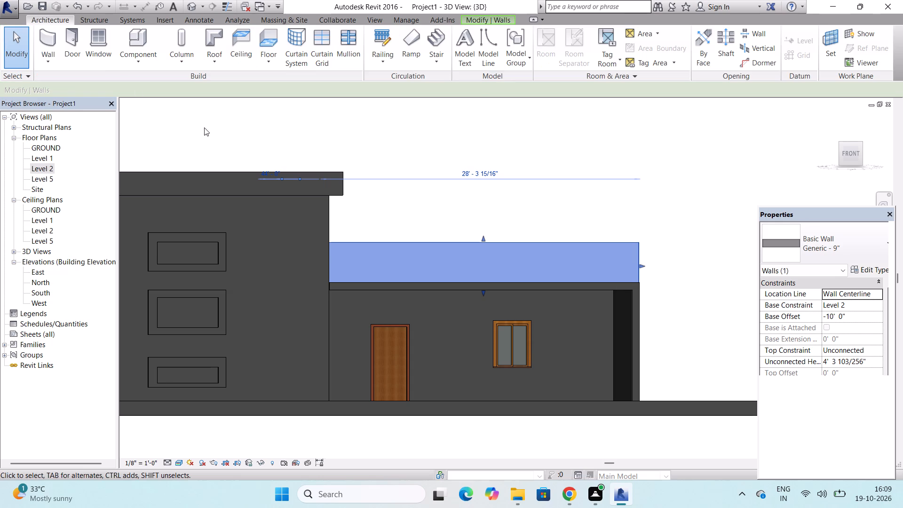
click(207, 128)
click(148, 57)
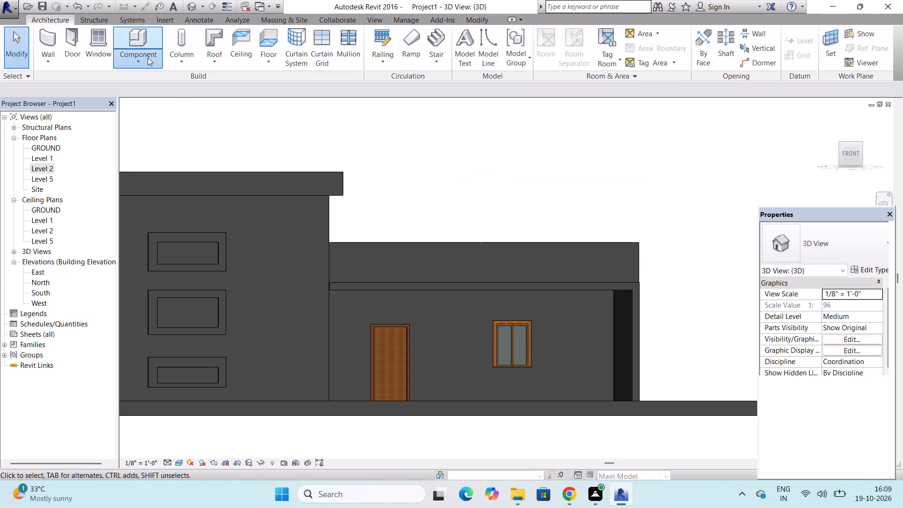
click(170, 107)
scroll(424, 223, down, 3)
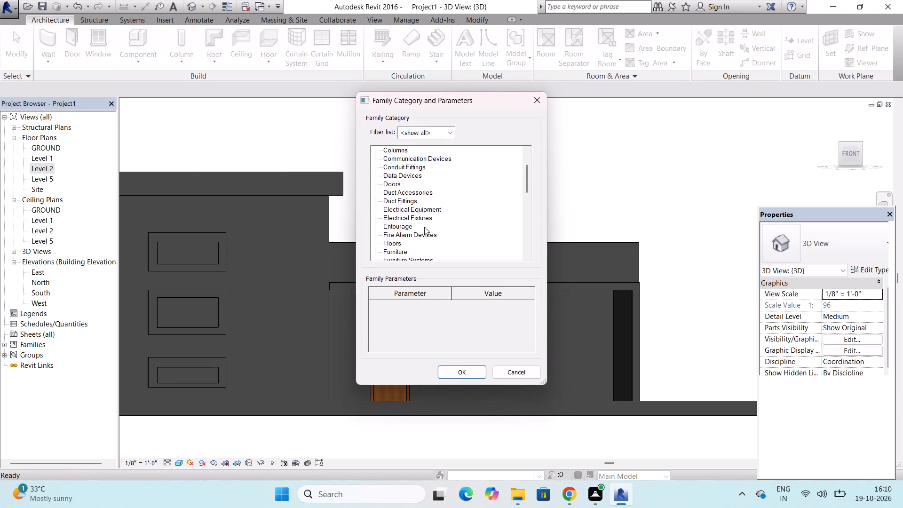
scroll(424, 227, down, 20)
scroll(424, 227, down, 16)
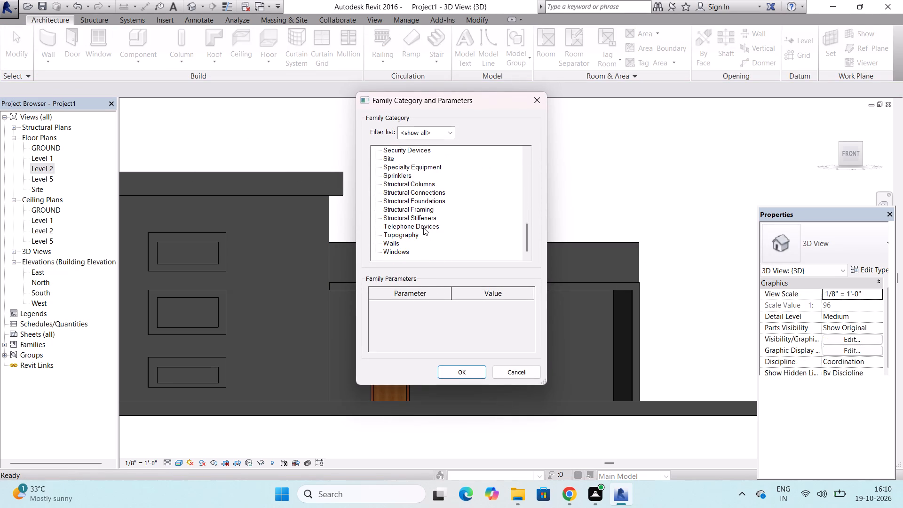
scroll(423, 227, down, 2)
click(391, 242)
click(445, 367)
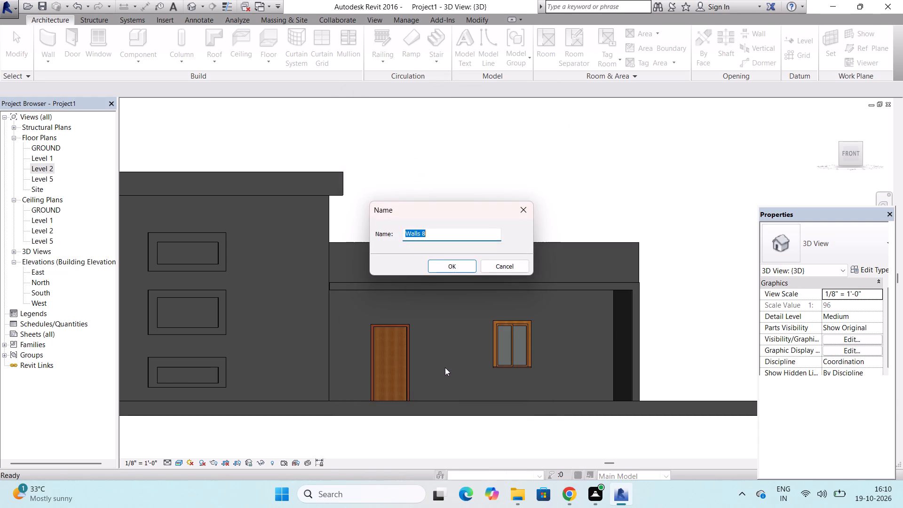
click(445, 266)
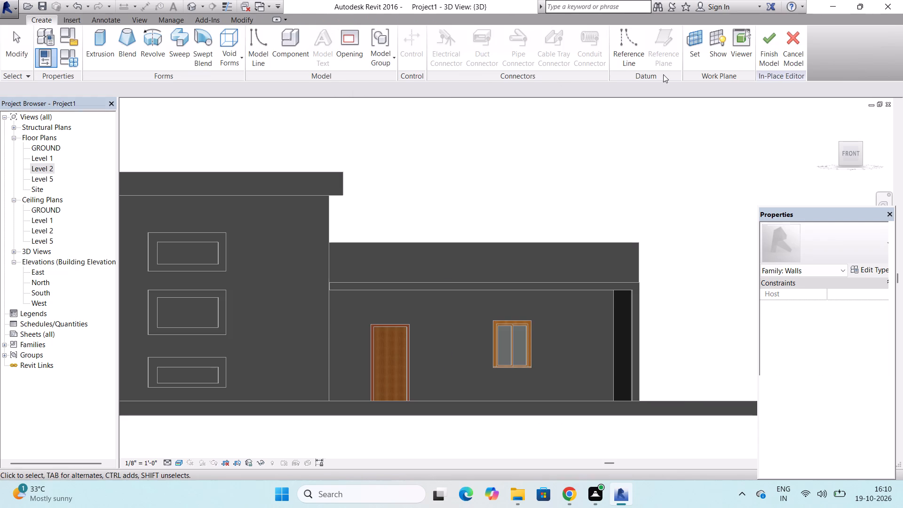
Set the work plane by picking the front face of the low upper wall above the single-storey block.
click(703, 56)
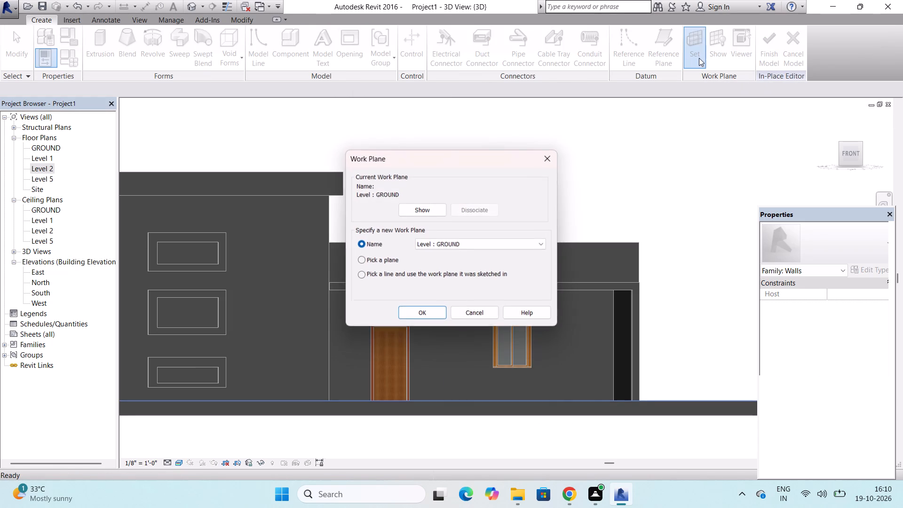
click(374, 256)
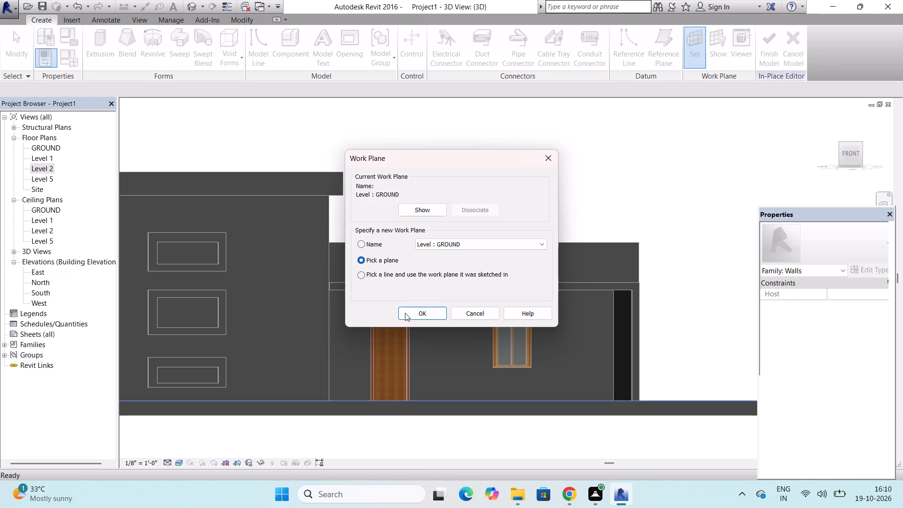
click(405, 313)
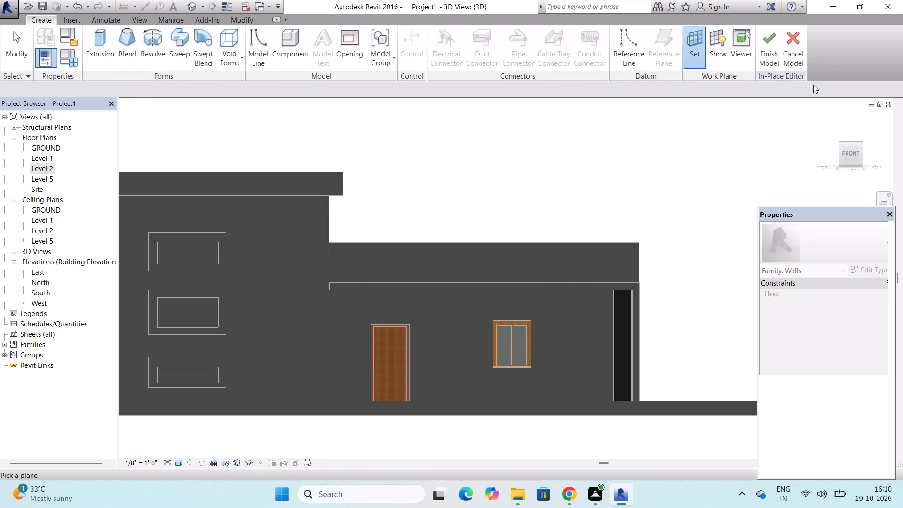
click(529, 244)
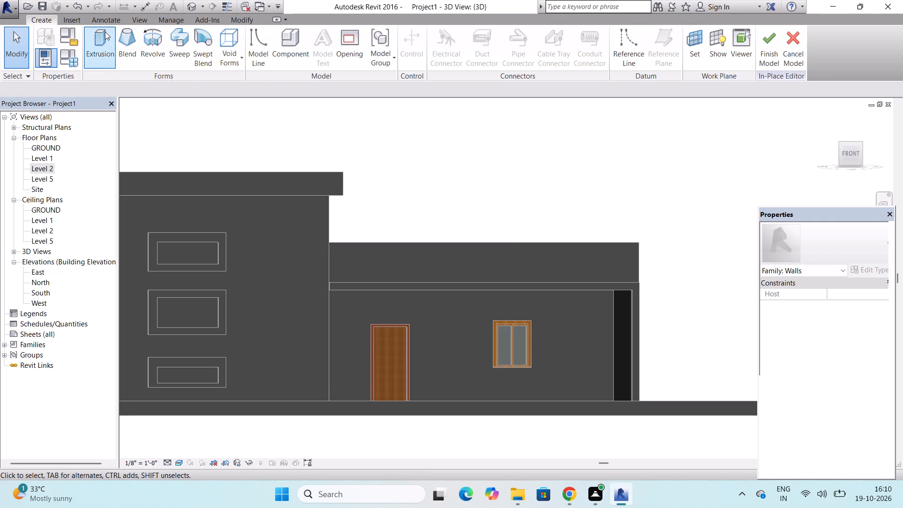
Start an extrusion and sketch a rectangle about 16' 8" by 3' 7" over the low wall's outer part, ending at its free top corner.
click(105, 32)
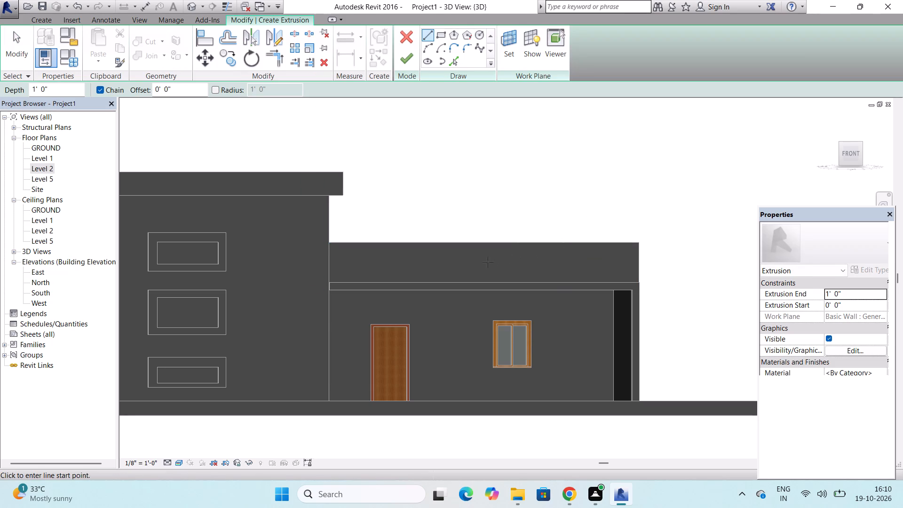
click(452, 246)
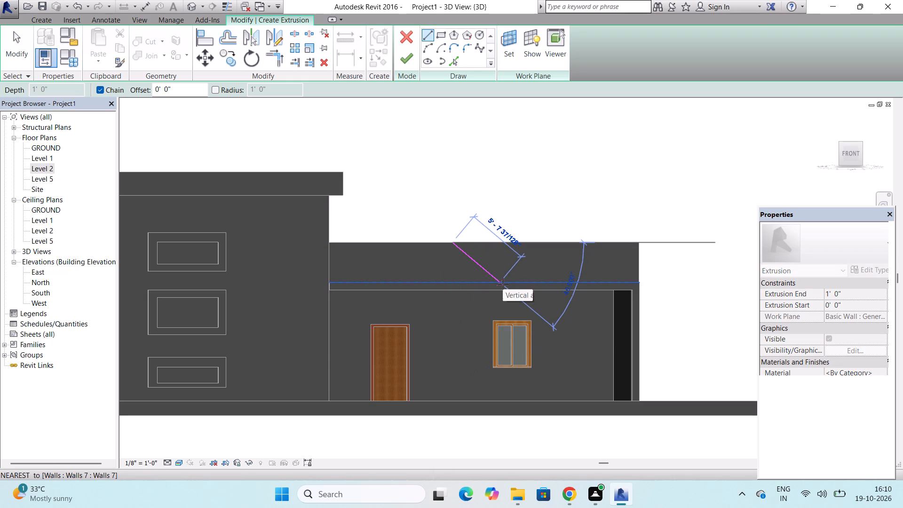
key(Escape)
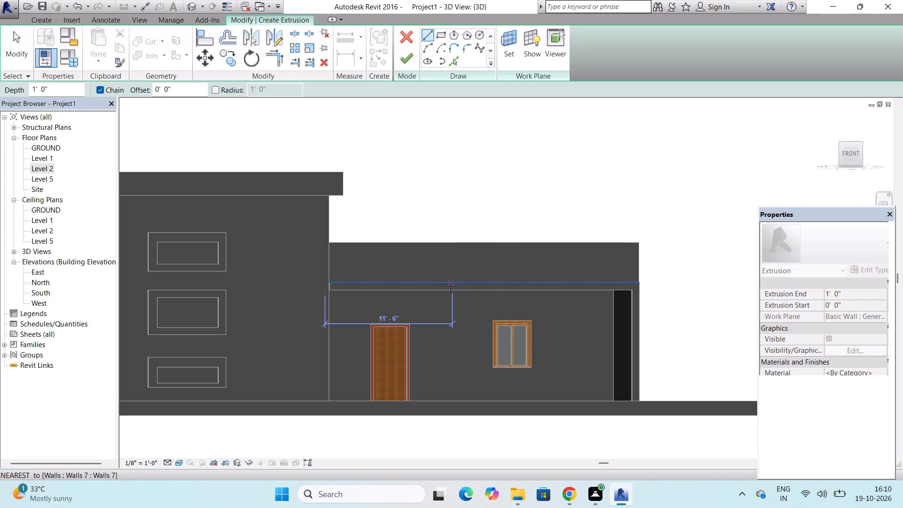
click(439, 34)
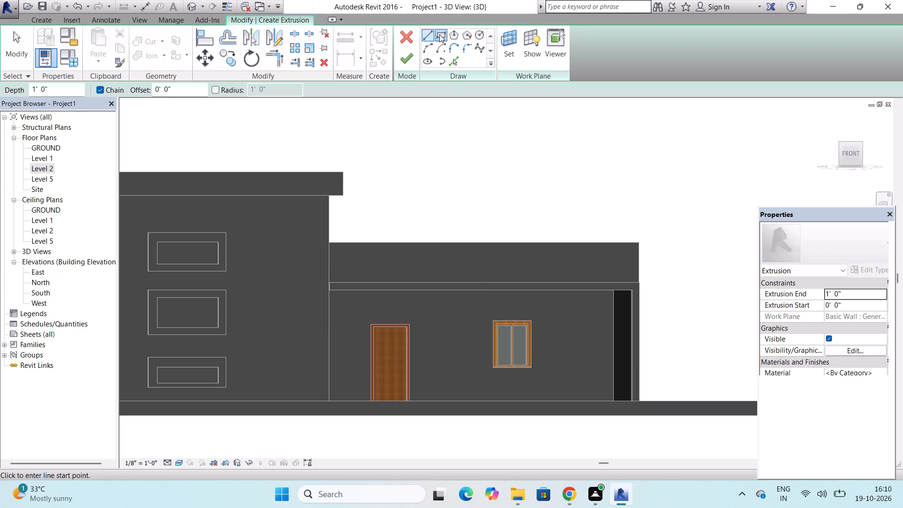
click(454, 281)
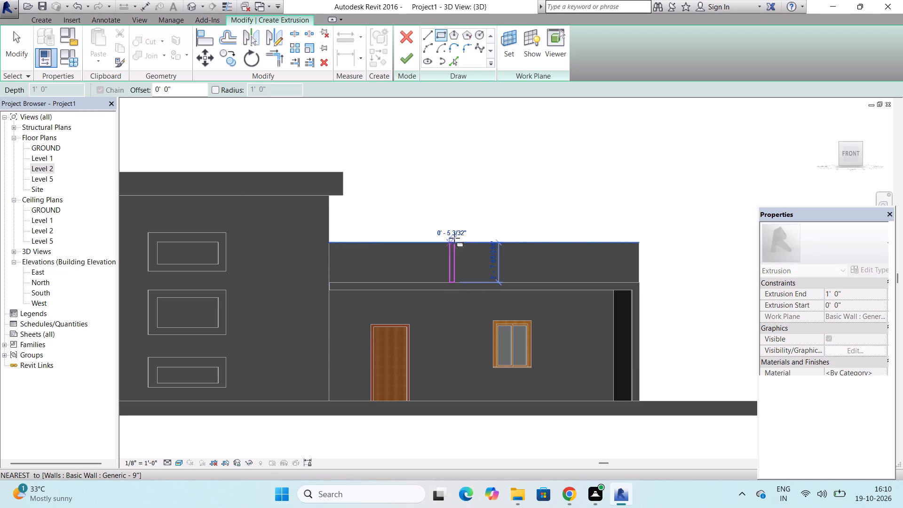
click(638, 242)
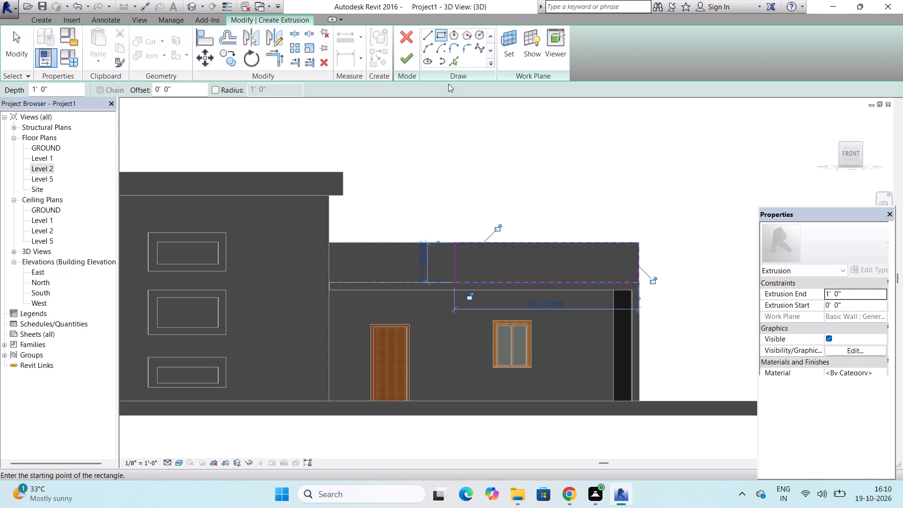
Sketch a half-height rectangle about 11' 4" by 1' 10" from the first rectangle's inner edge to the taller block, along the low wall's base.
click(440, 30)
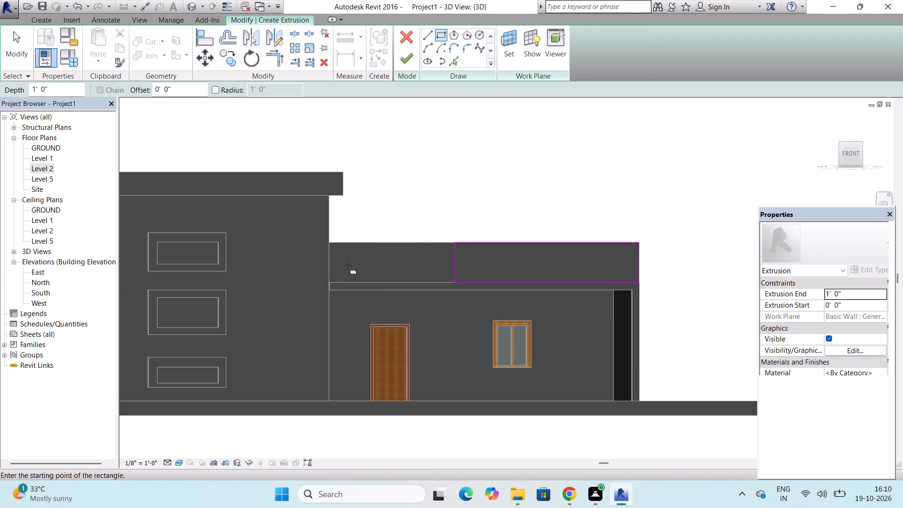
scroll(348, 265, up, 3)
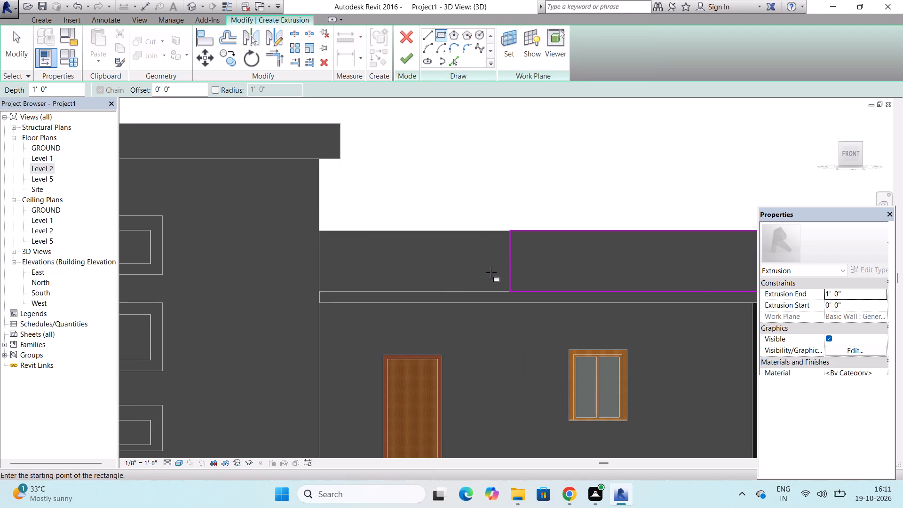
click(510, 262)
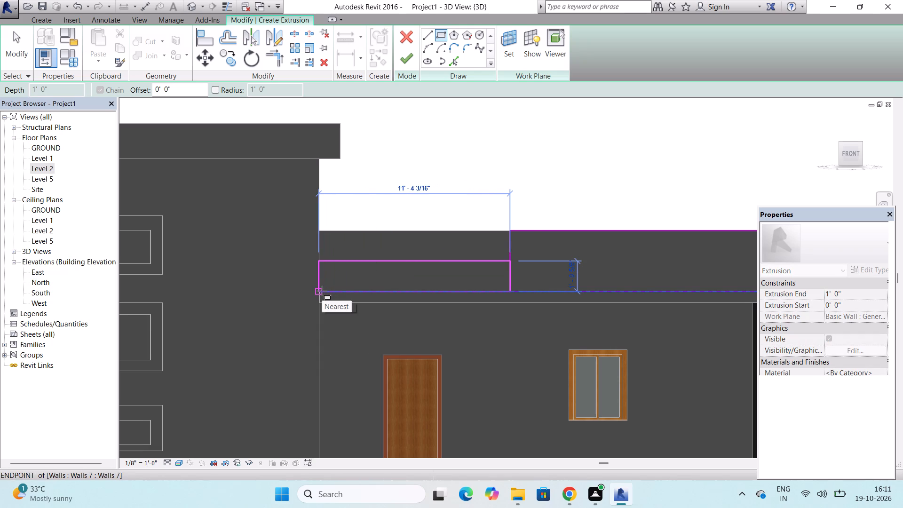
click(322, 291)
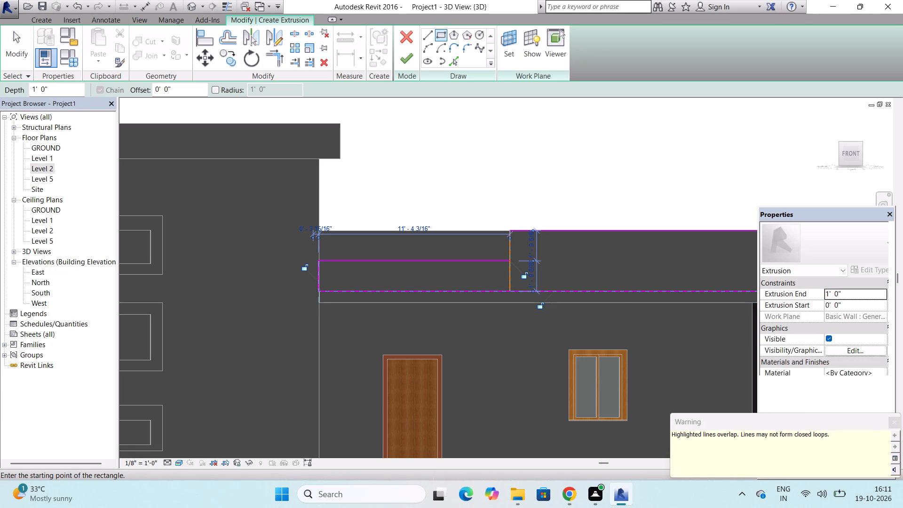
click(889, 424)
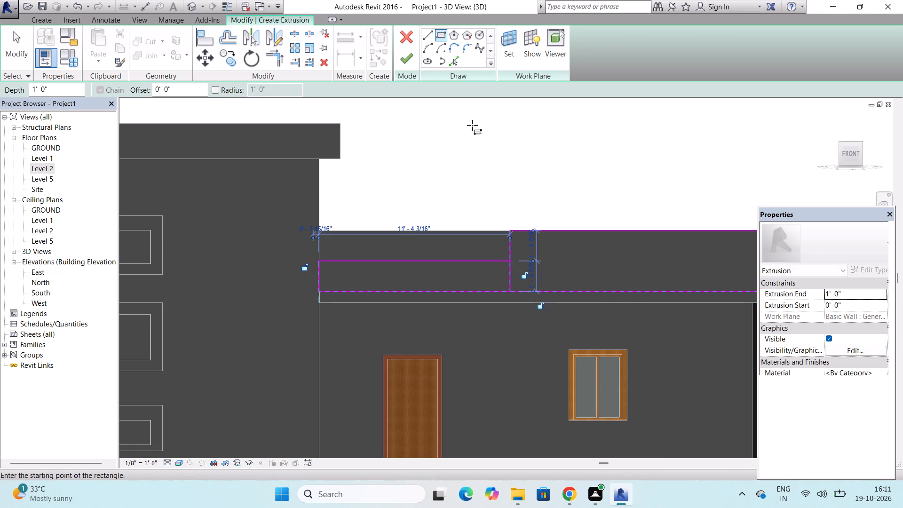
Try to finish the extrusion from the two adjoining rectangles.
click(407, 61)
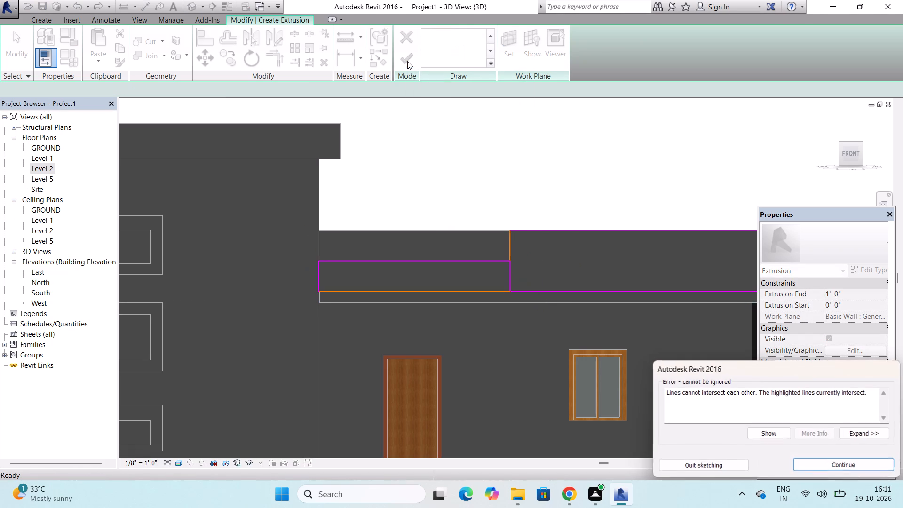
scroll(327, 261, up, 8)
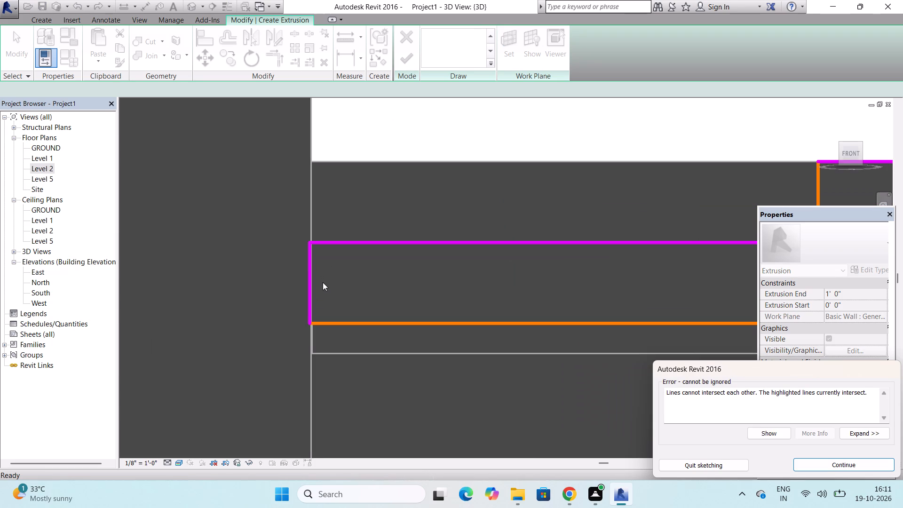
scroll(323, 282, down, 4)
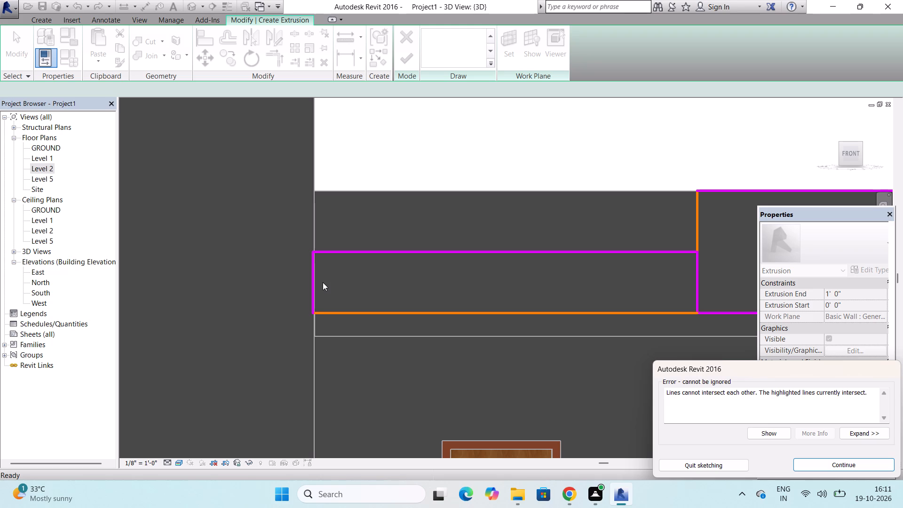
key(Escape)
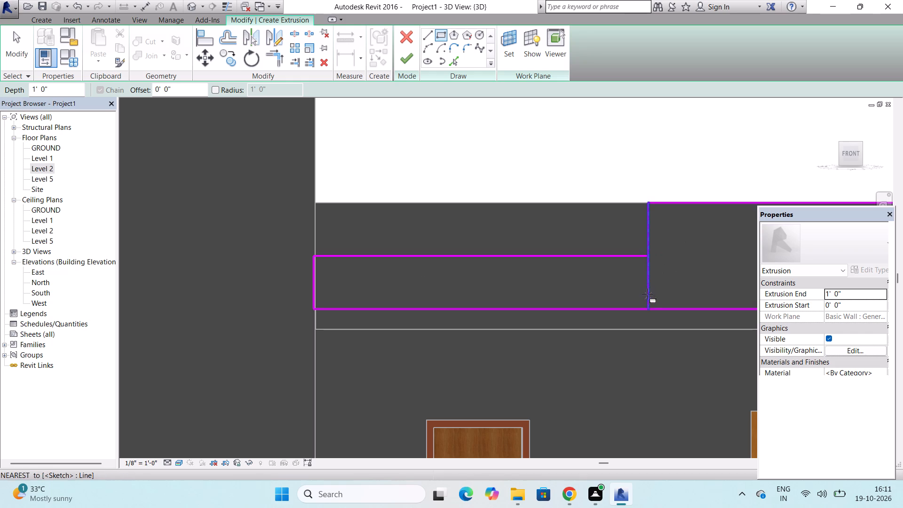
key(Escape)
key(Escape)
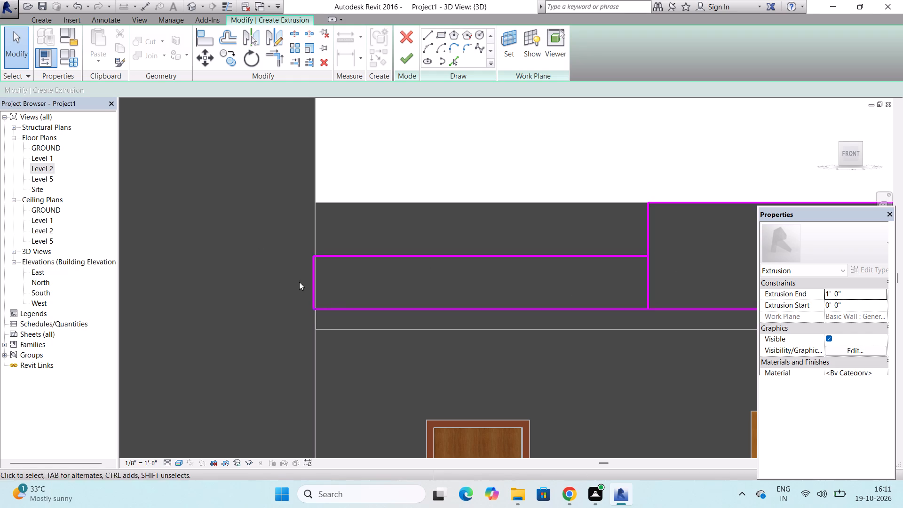
Move the half-height rectangle's short end line onto the vertical edge where the low wall meets the taller block.
scroll(297, 281, up, 11)
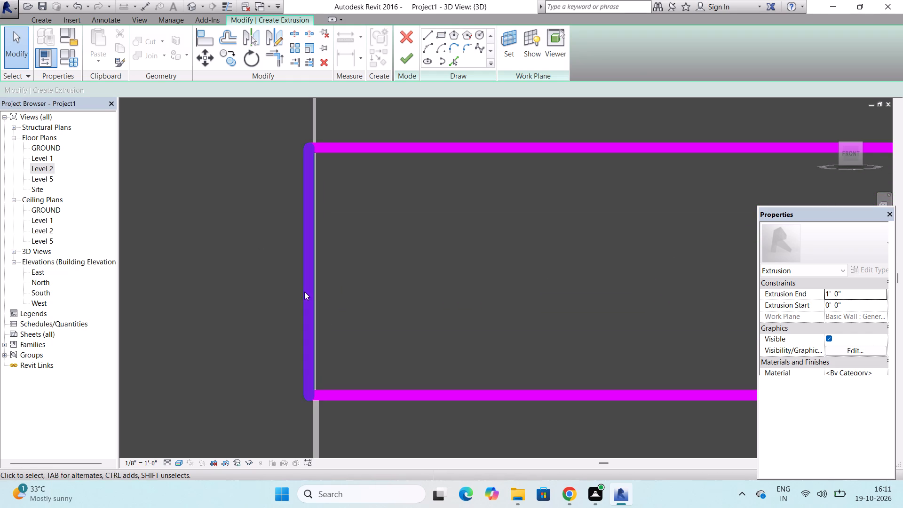
drag(307, 290, 317, 290)
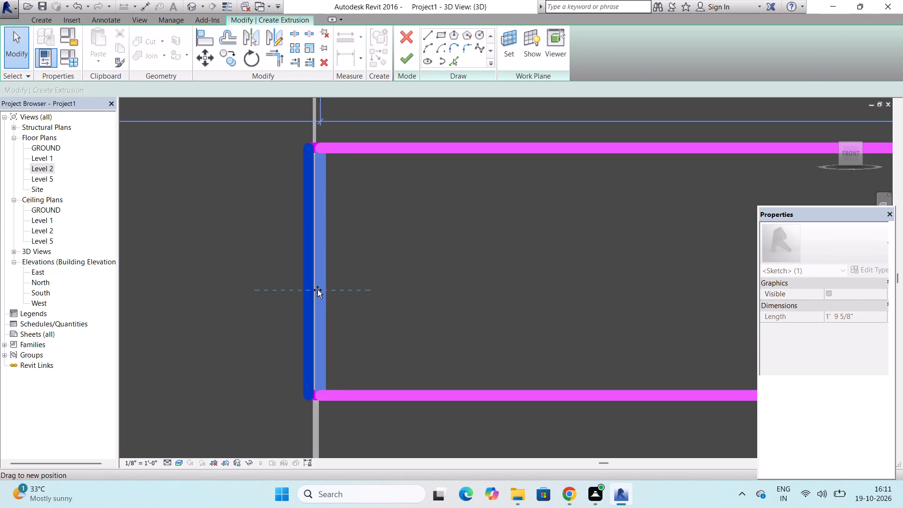
drag(317, 290, 314, 292)
key(Escape)
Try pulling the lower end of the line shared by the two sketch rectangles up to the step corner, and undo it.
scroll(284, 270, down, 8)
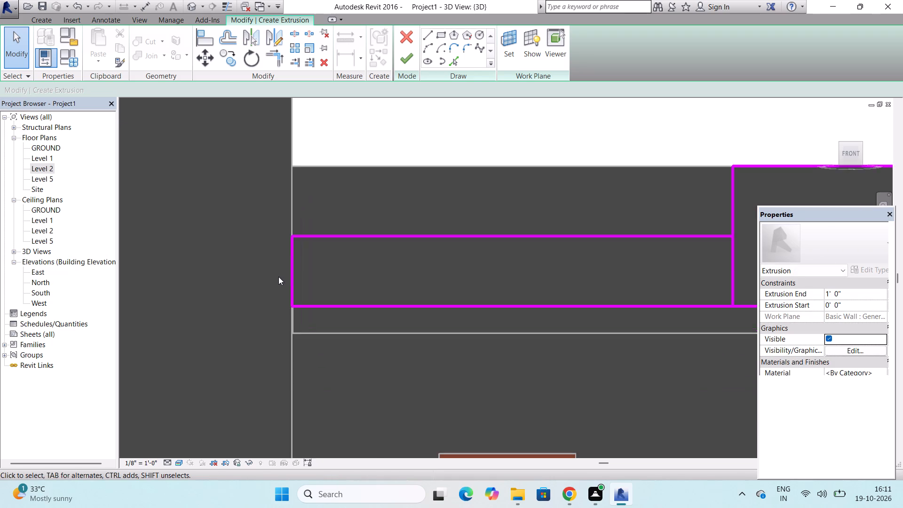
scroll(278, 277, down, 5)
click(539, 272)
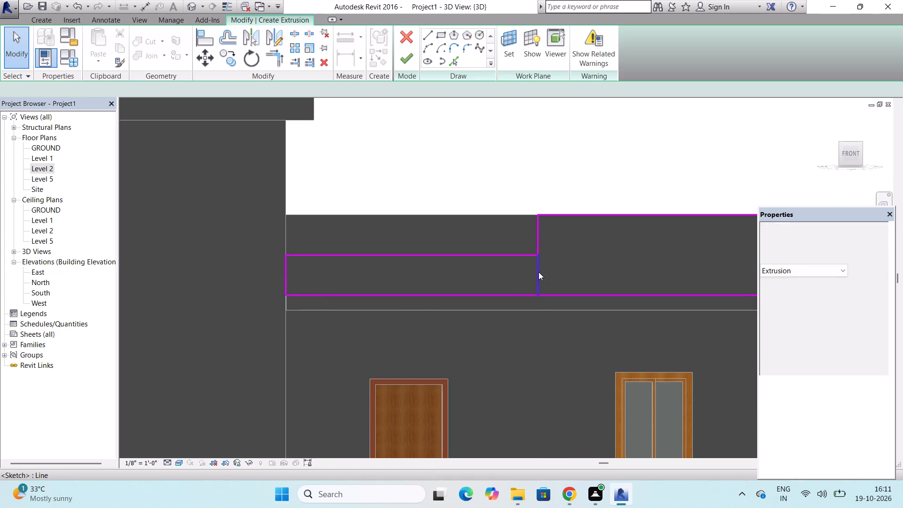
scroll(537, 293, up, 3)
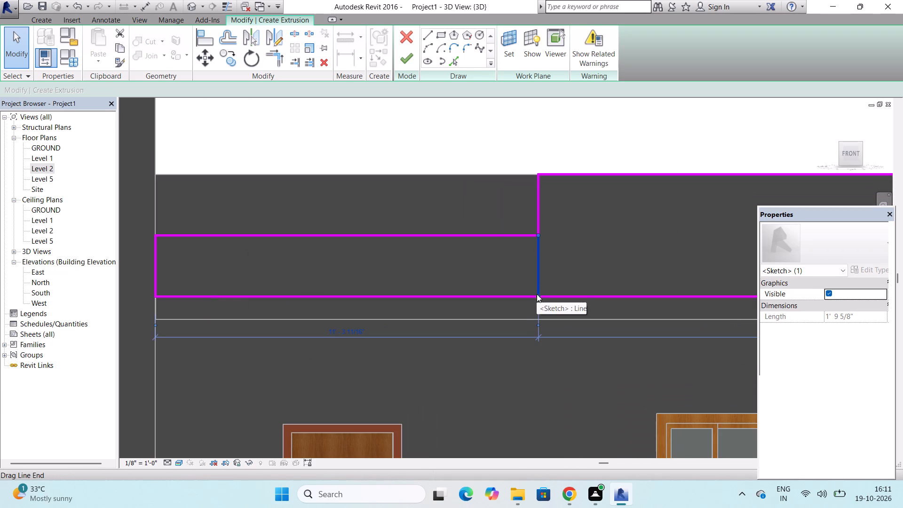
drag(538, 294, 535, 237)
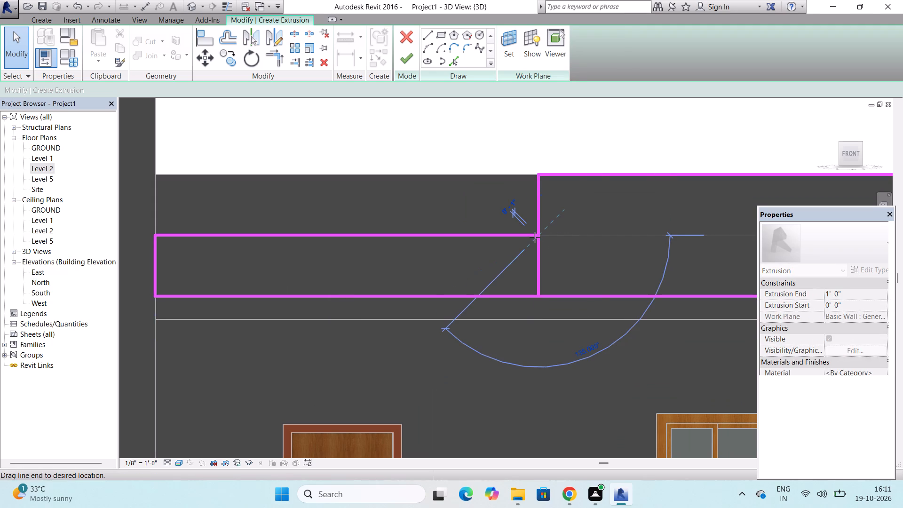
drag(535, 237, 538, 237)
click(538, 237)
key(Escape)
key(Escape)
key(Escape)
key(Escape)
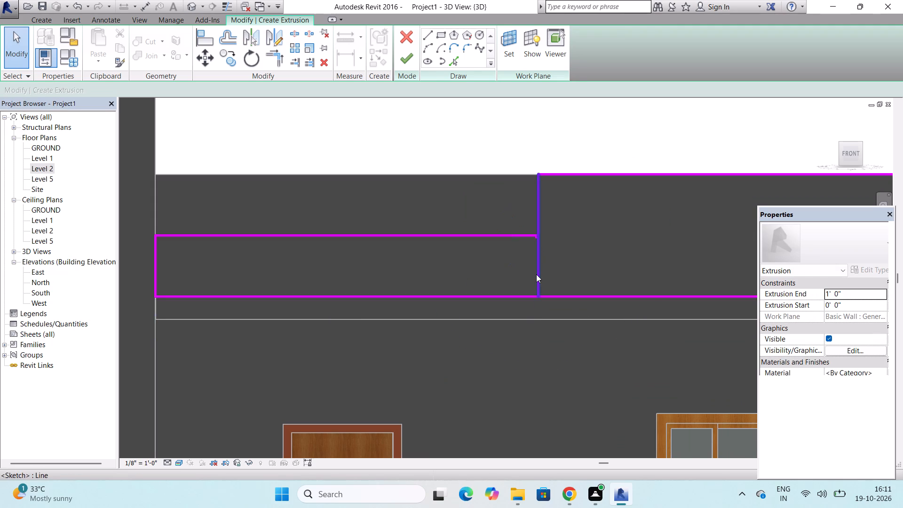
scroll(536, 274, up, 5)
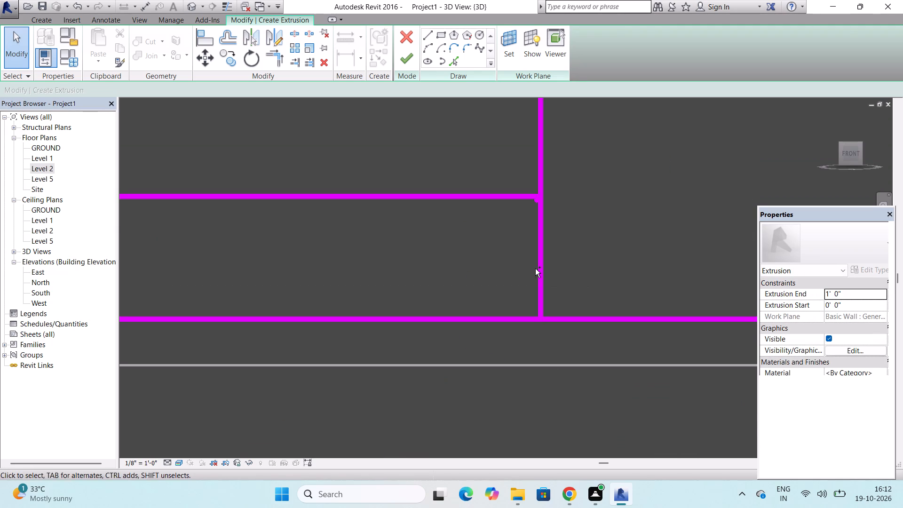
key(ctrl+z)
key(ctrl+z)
Delete the duplicate shared line and shorten the taller rectangle's inner edge to the half-height rectangle's top, leaving one stepped outline.
click(538, 269)
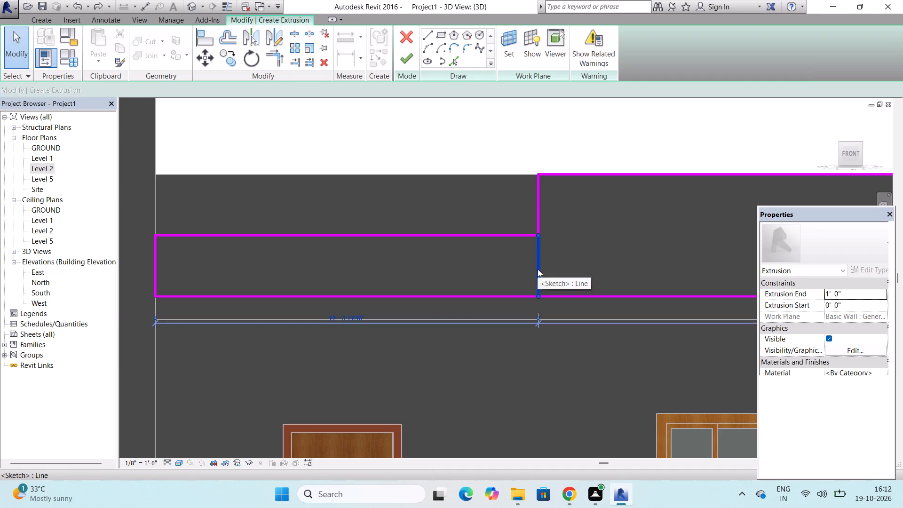
scroll(538, 269, up, 6)
drag(539, 327, 540, 300)
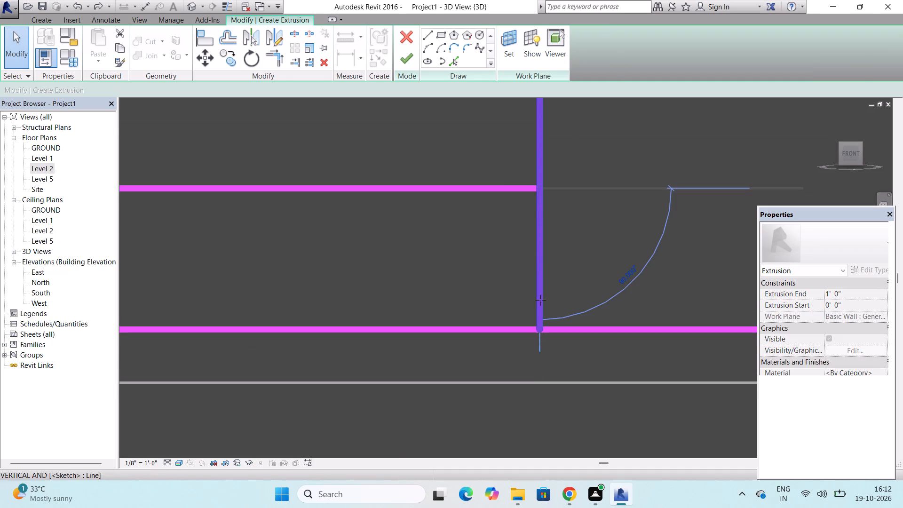
drag(540, 300, 539, 188)
click(539, 188)
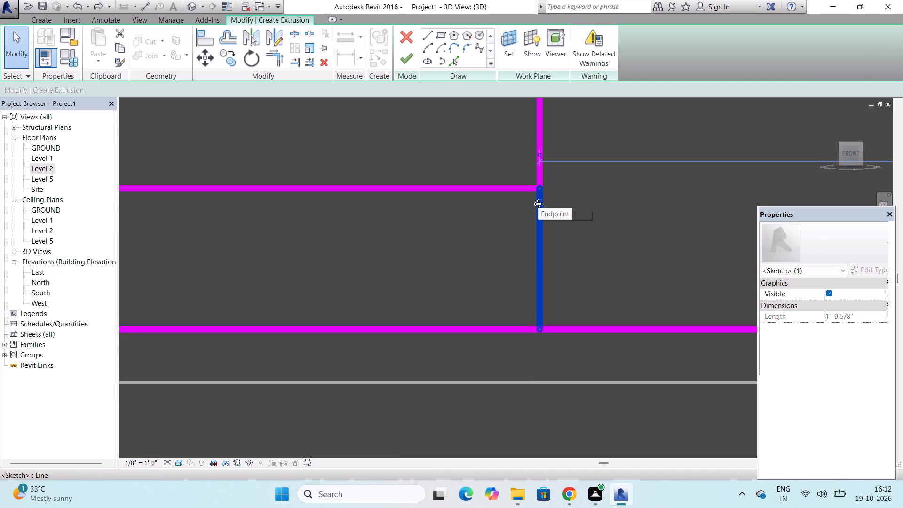
key(Delete)
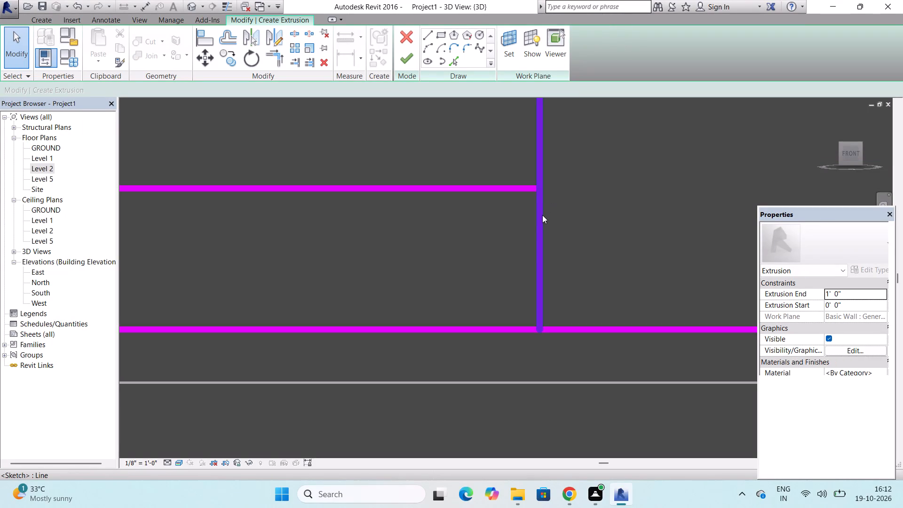
click(542, 218)
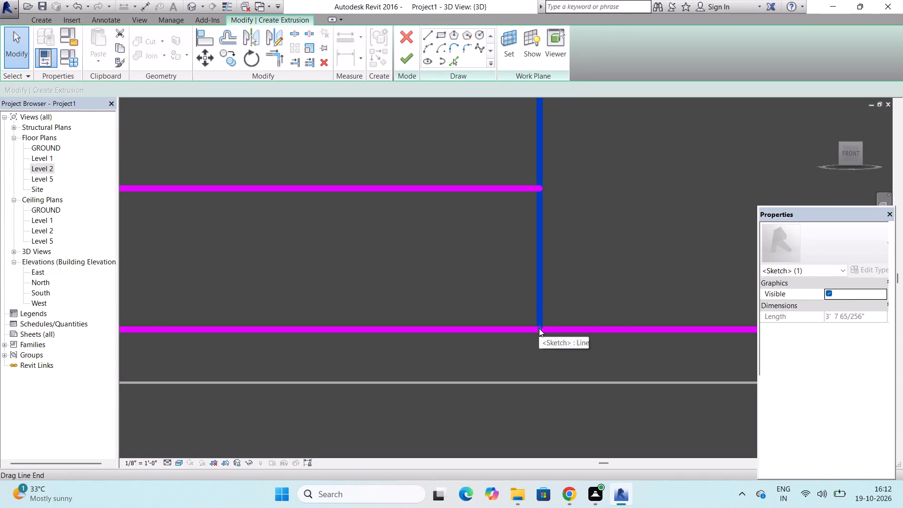
drag(539, 328, 542, 186)
key(Escape)
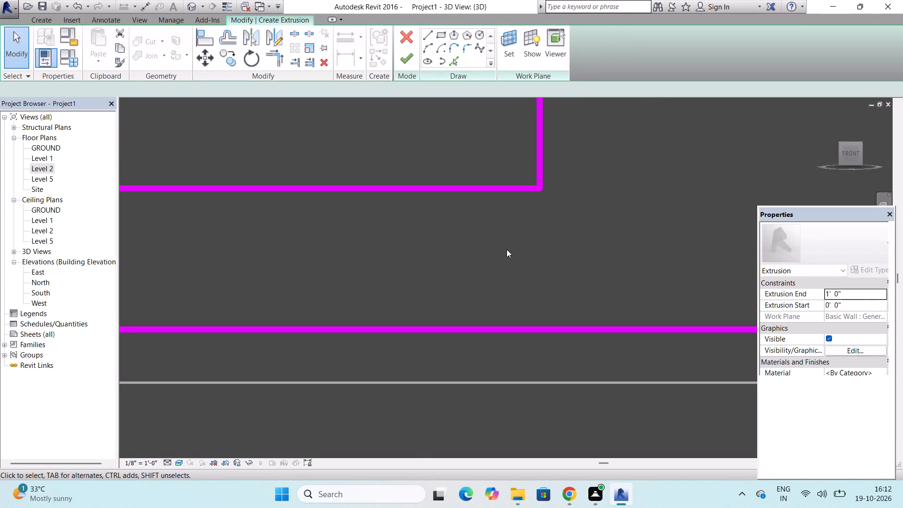
Finish the stepped extrusion with a 1' 0" depth and complete the in-place wall model.
scroll(507, 249, down, 9)
scroll(474, 288, down, 4)
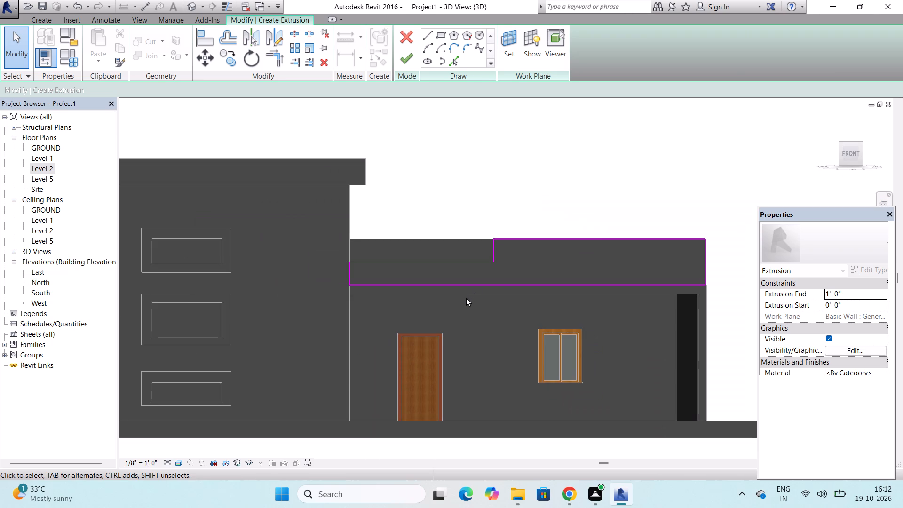
click(407, 59)
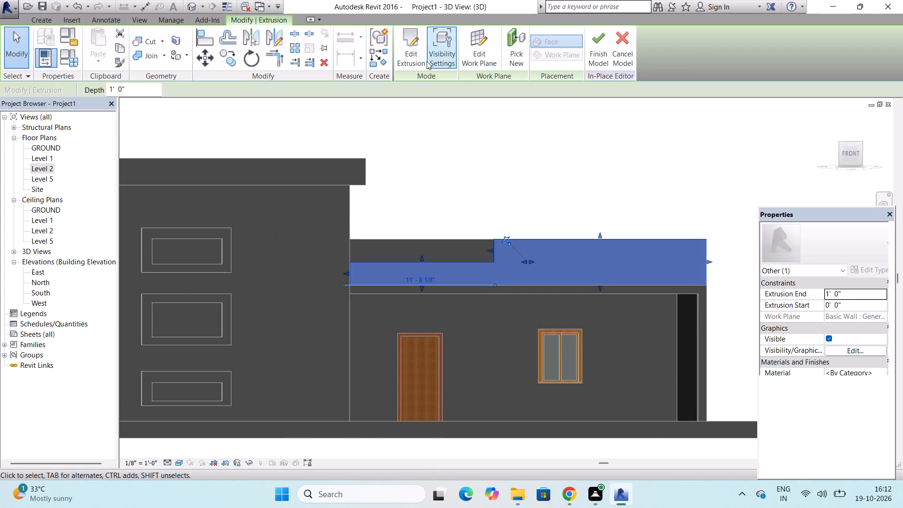
key(Escape)
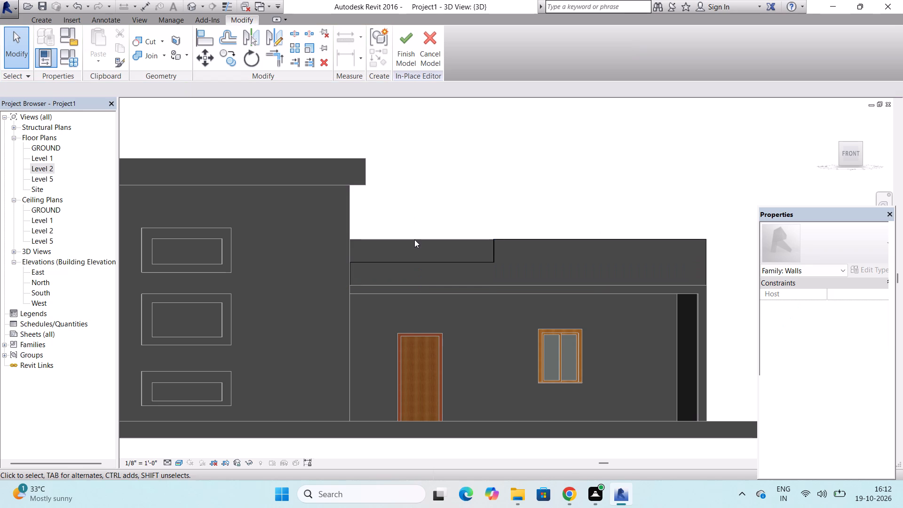
click(414, 241)
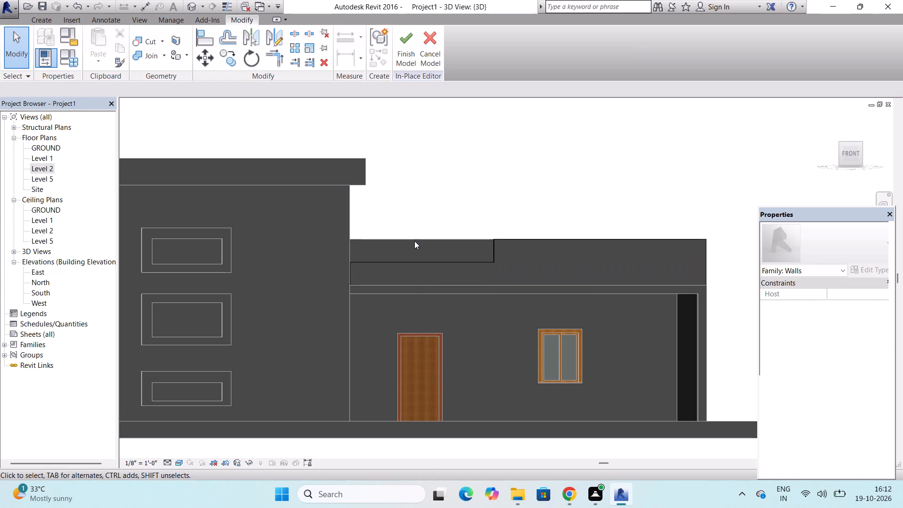
triple_click(414, 241)
click(399, 49)
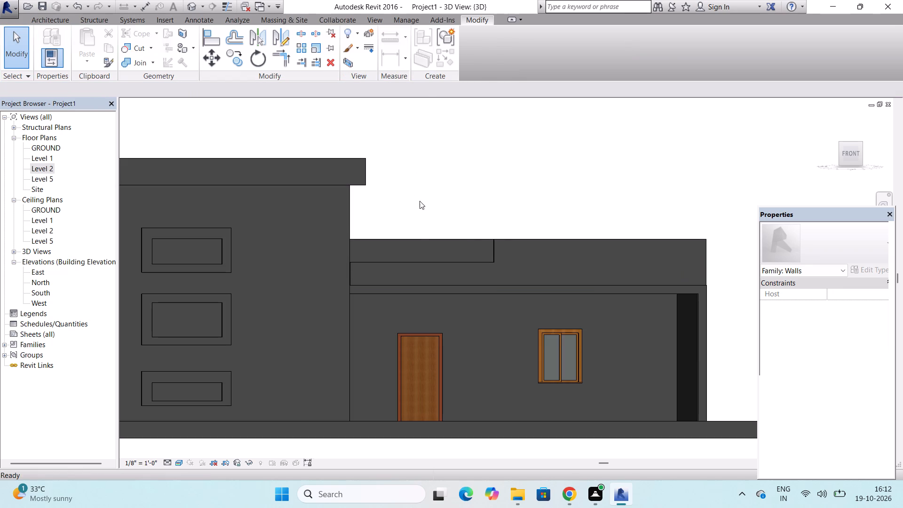
Delete the original Generic - 9" upper wall behind the stepped extrusion on the single-storey block.
click(415, 238)
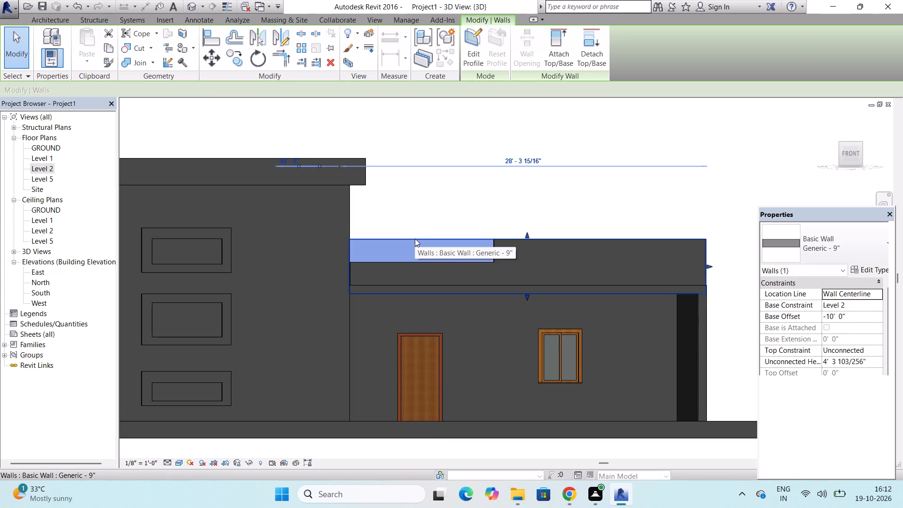
key(Delete)
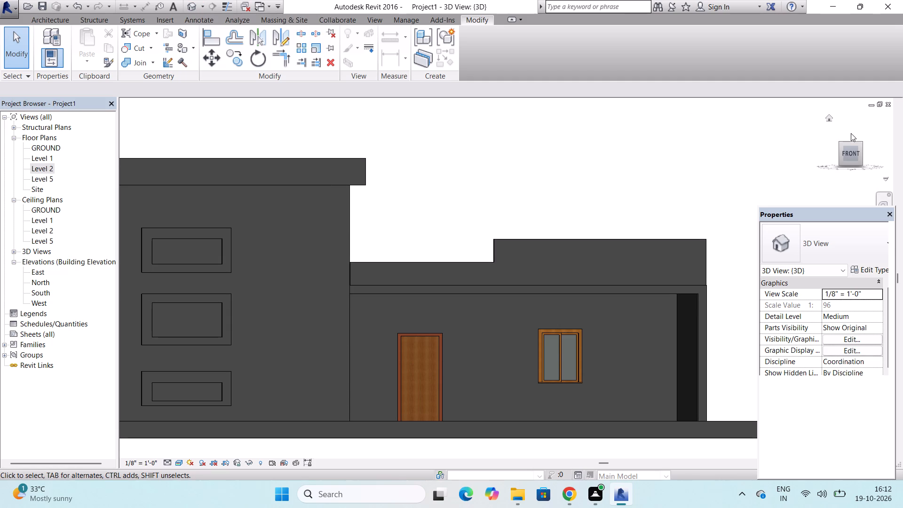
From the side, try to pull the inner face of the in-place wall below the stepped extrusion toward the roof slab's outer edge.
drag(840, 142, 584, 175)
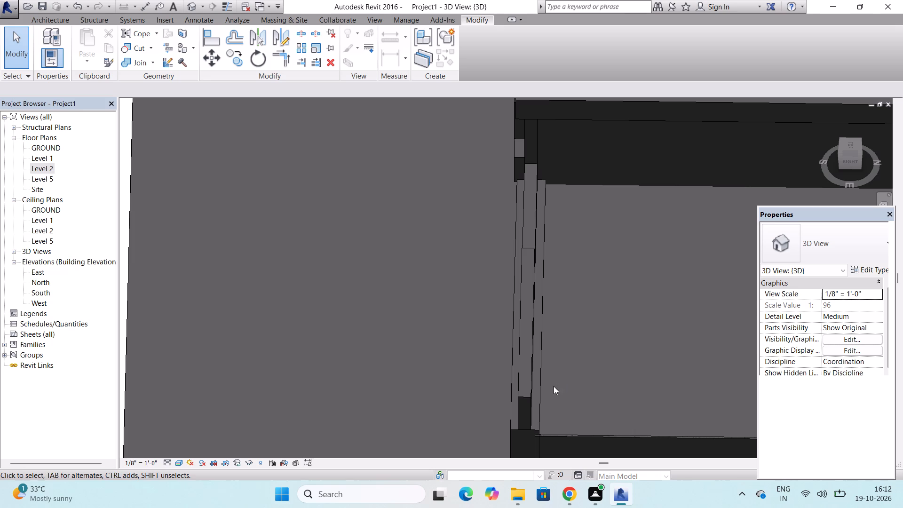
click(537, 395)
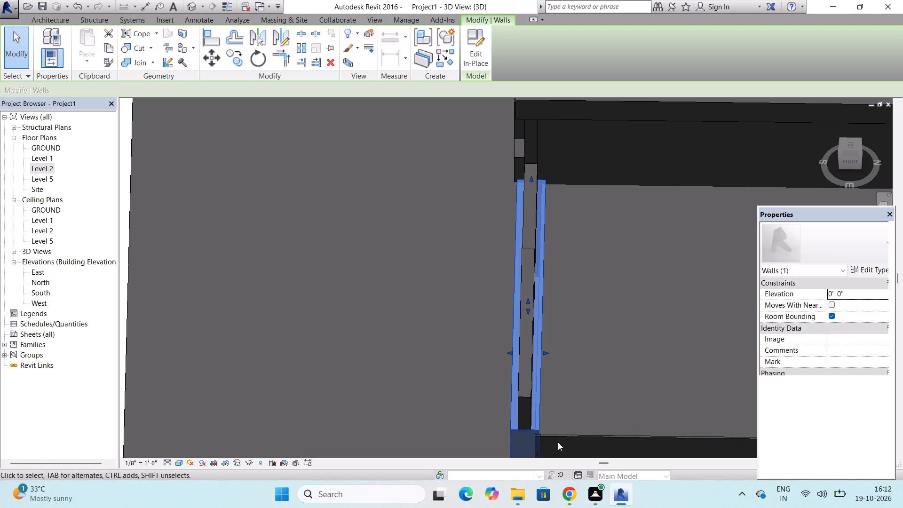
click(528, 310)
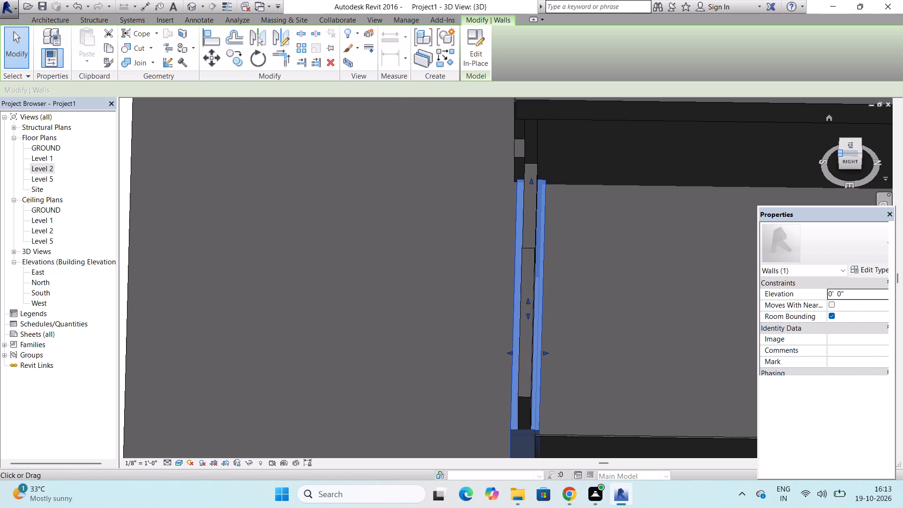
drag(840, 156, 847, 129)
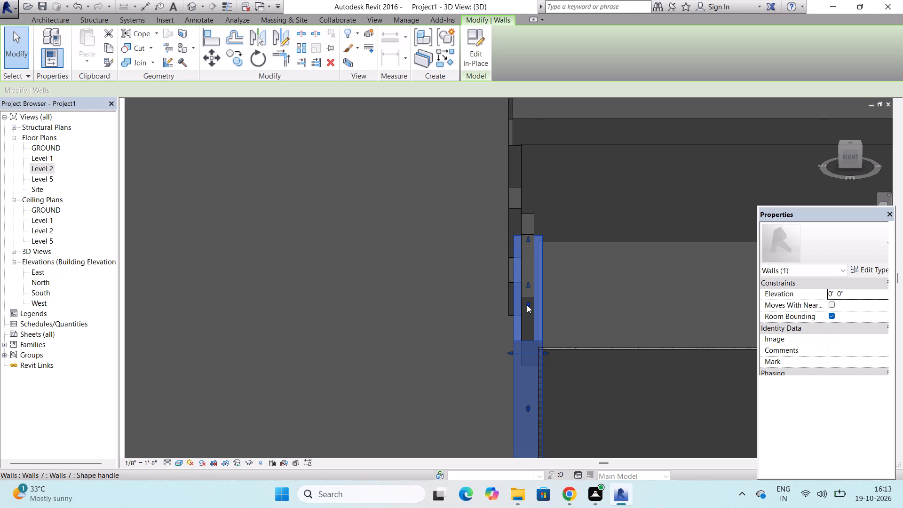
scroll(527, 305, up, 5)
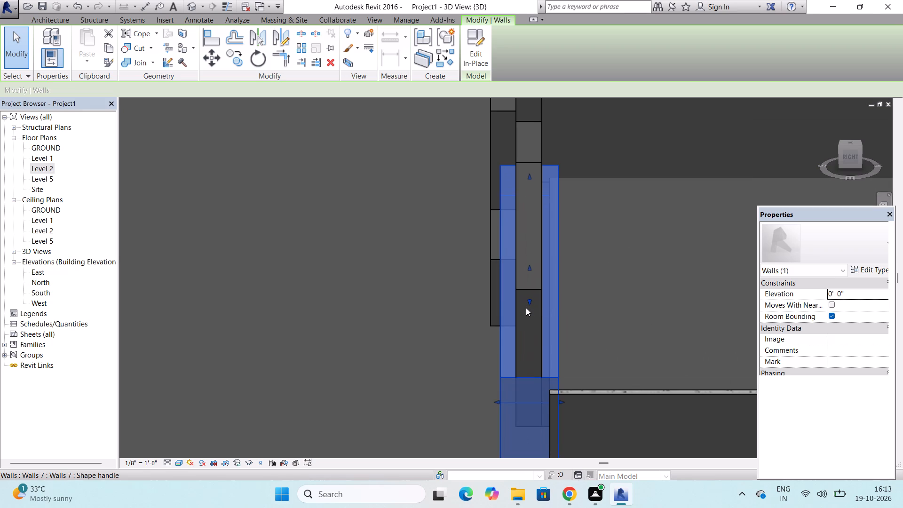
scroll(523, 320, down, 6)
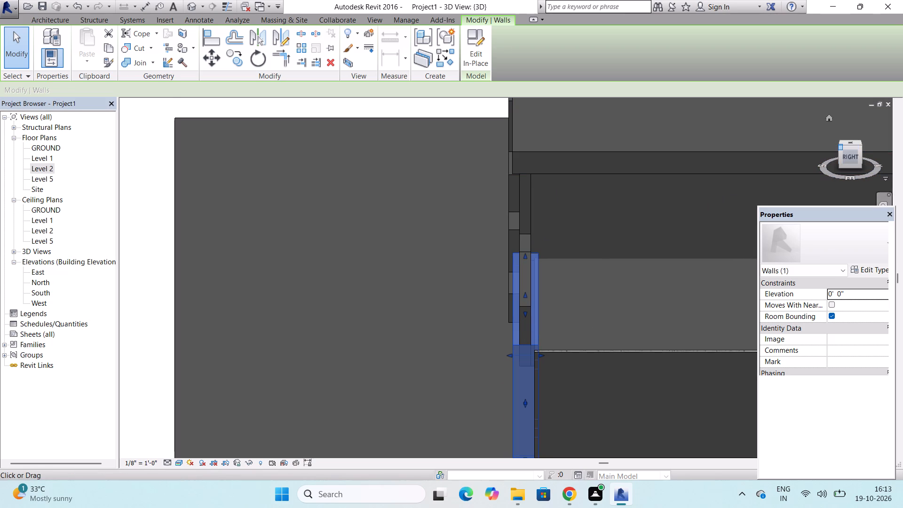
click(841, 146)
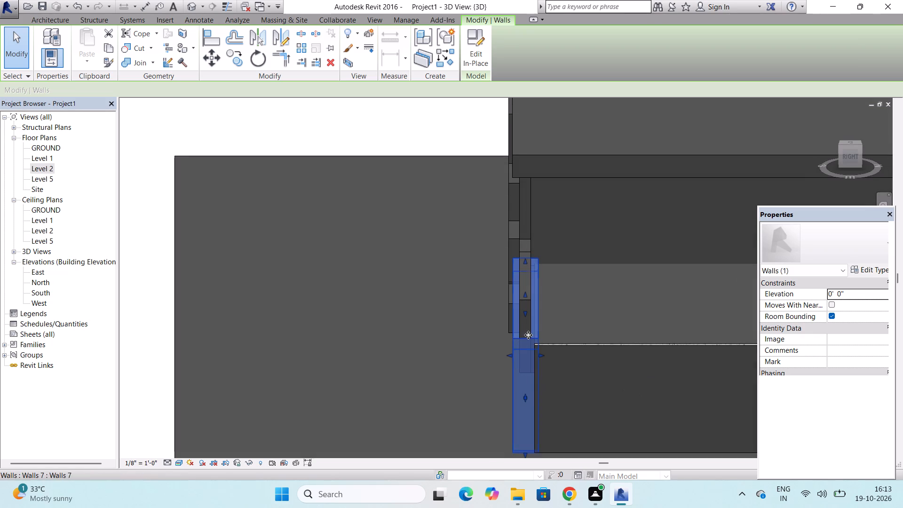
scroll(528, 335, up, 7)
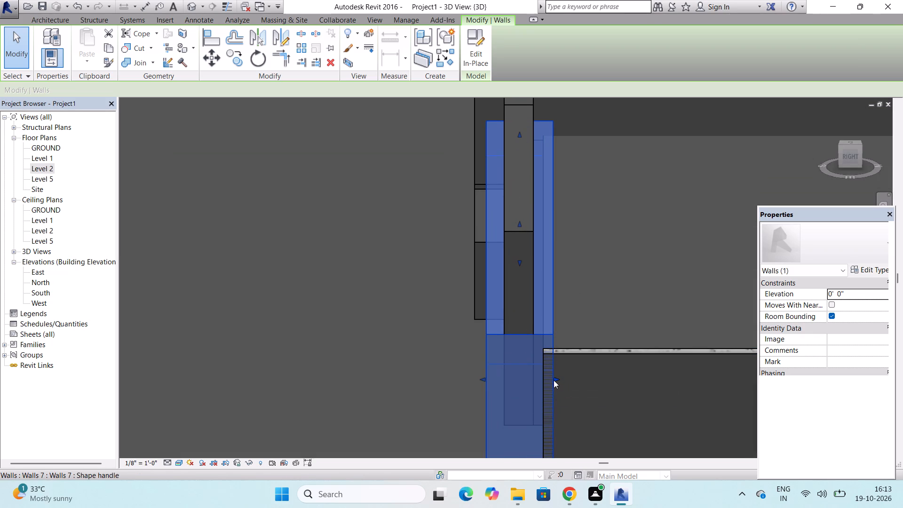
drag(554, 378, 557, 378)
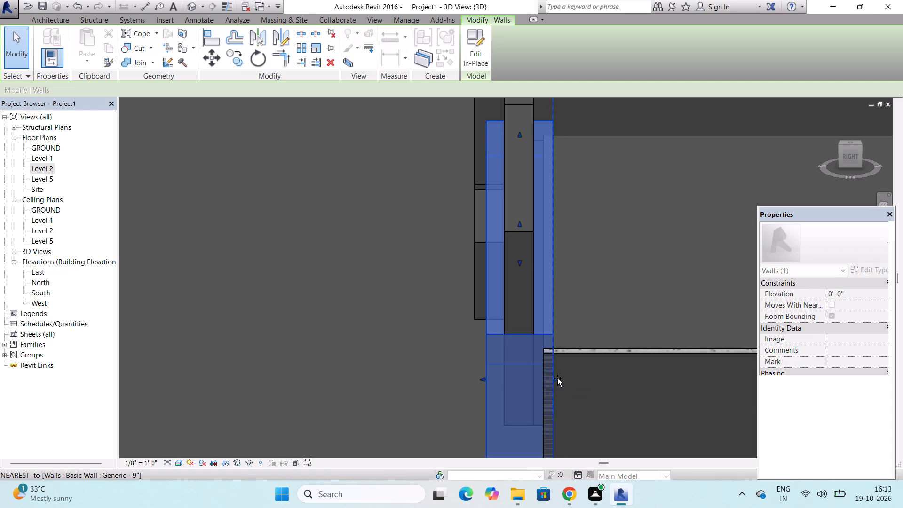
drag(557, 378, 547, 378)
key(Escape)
Extend the stepped in-place wall's inner face until it is flush with the inner face of the wall below.
click(529, 305)
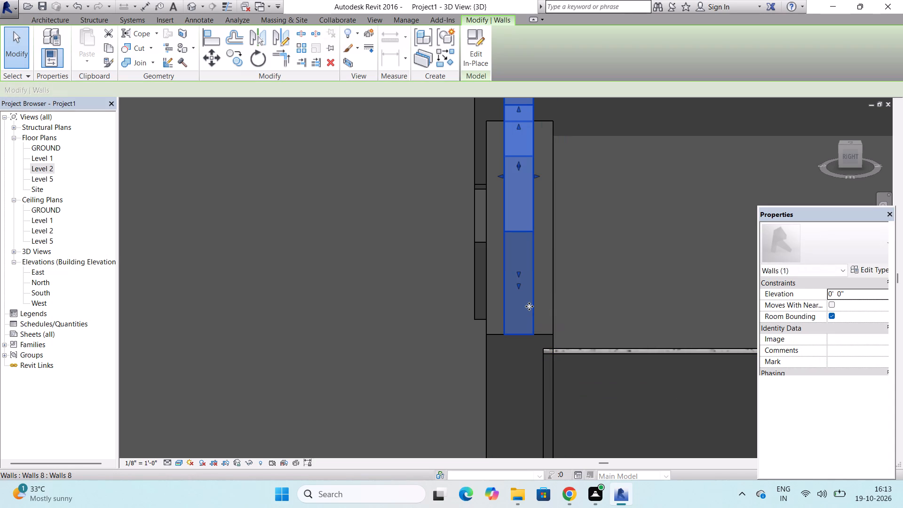
drag(535, 176, 539, 177)
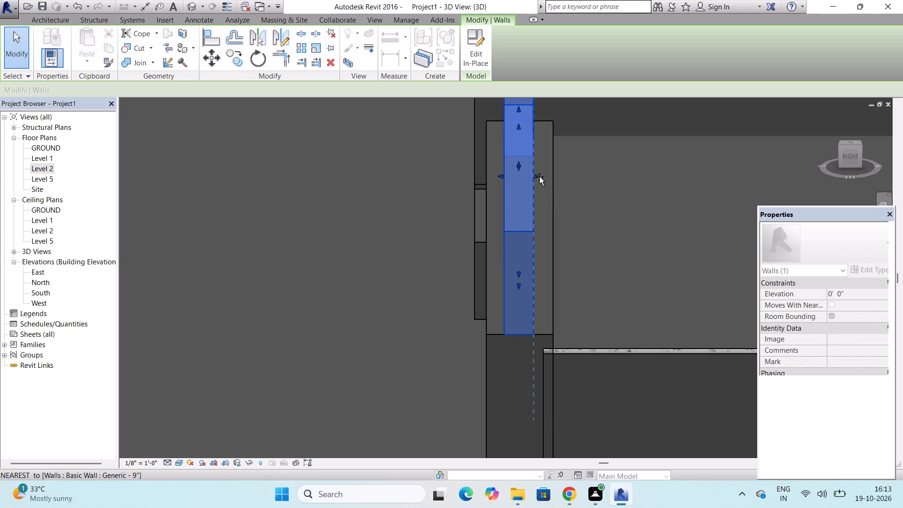
drag(539, 177, 551, 179)
key(Escape)
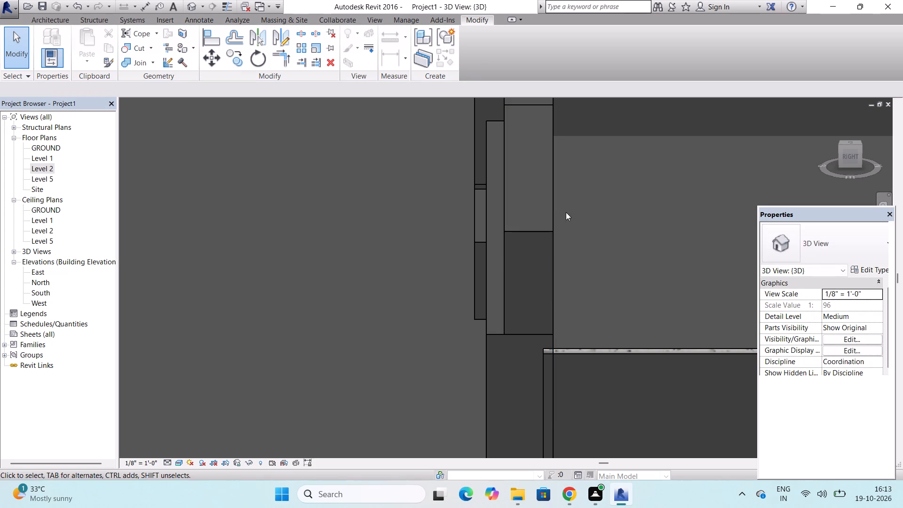
key(Escape)
key(Escape)
scroll(570, 212, down, 9)
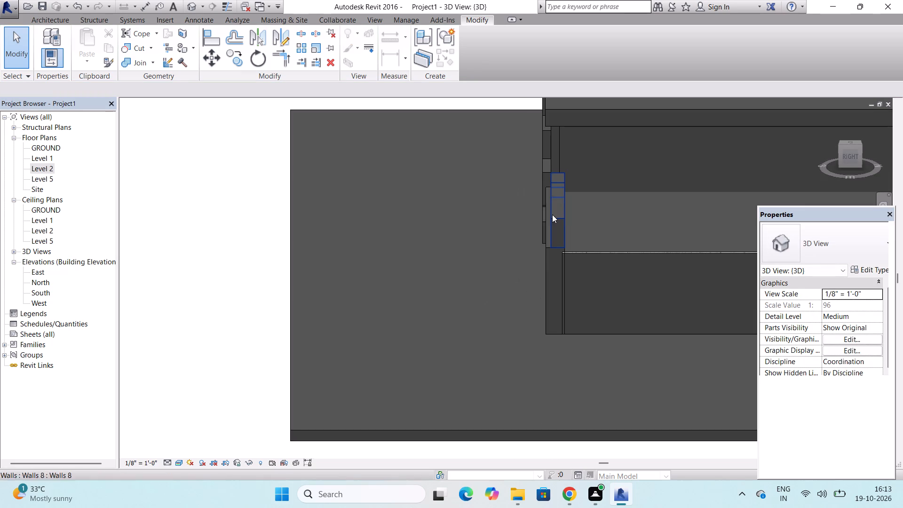
On Level 2, create a 900mm Pipe railing about 10' 1" long along the edge of the stepped wall's lower section.
click(53, 20)
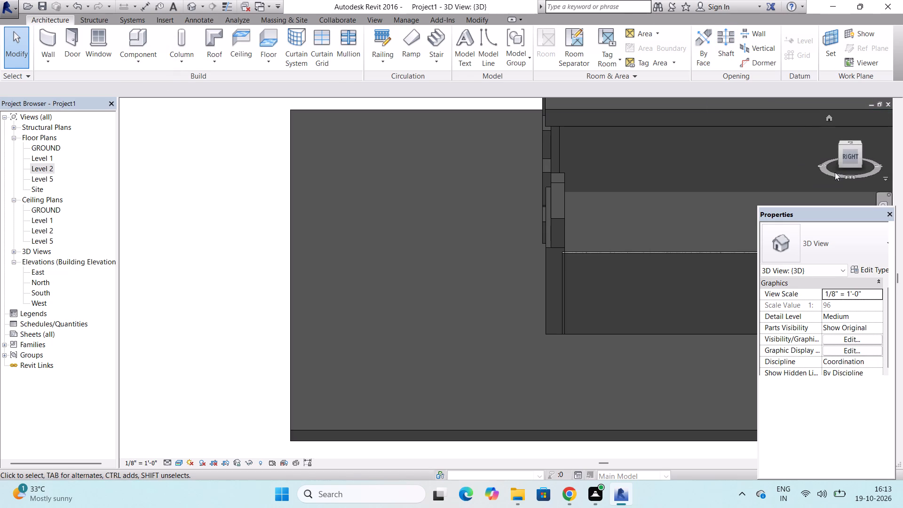
drag(840, 144, 866, 144)
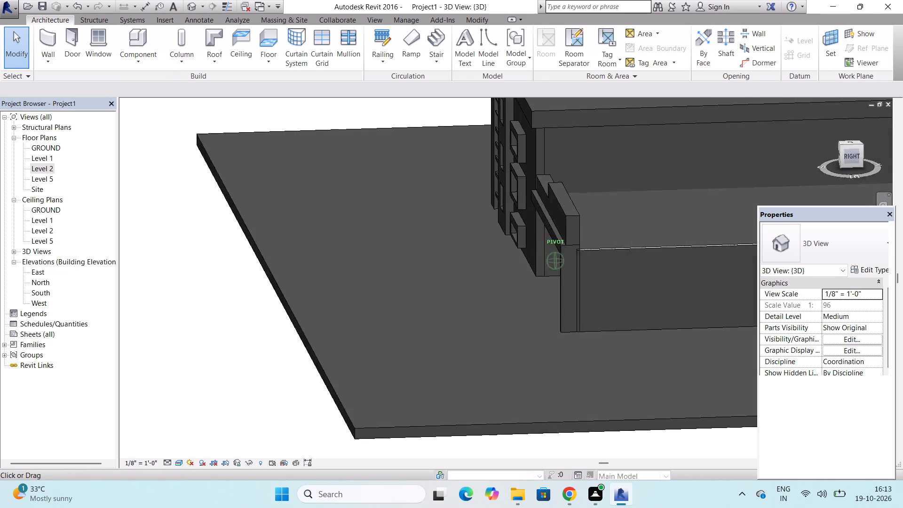
drag(866, 144, 319, 129)
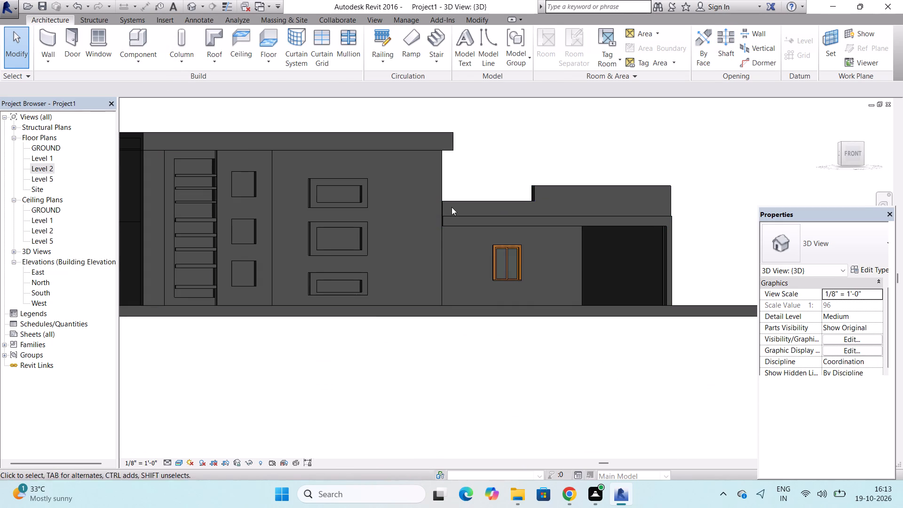
click(456, 200)
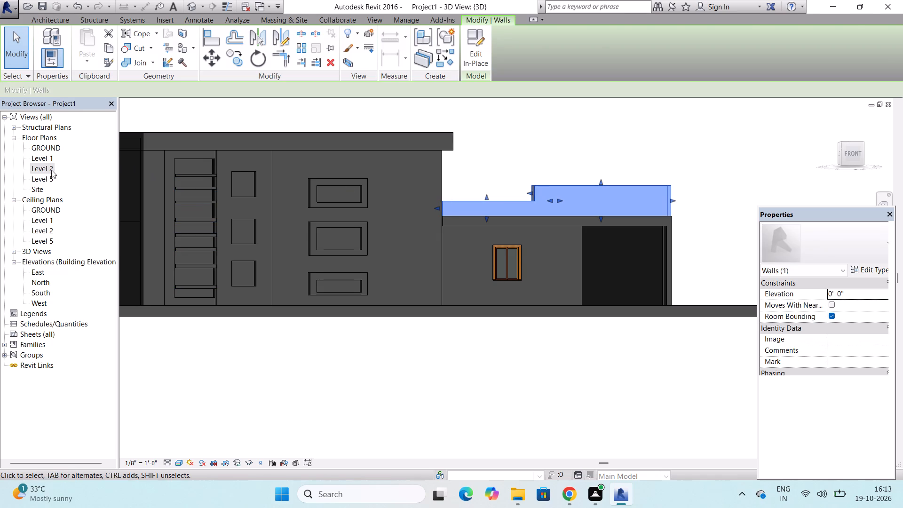
double_click(48, 170)
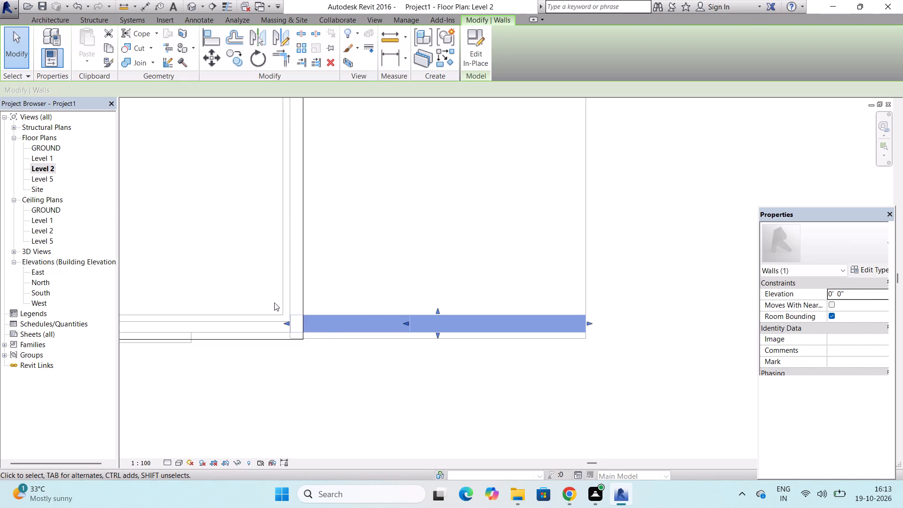
key(Escape)
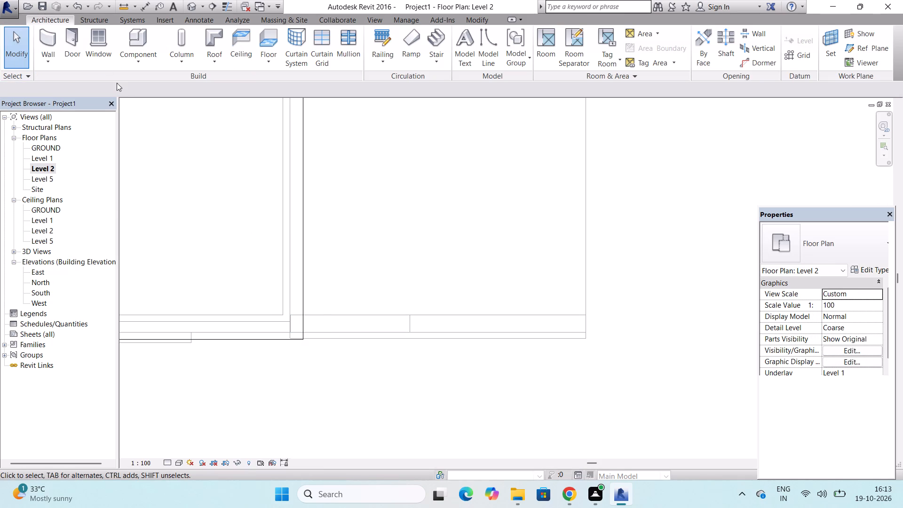
click(379, 40)
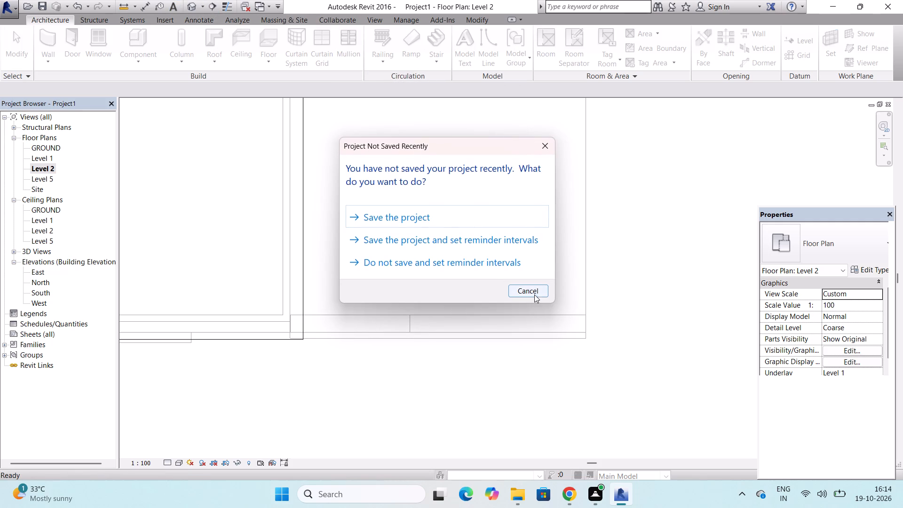
click(534, 294)
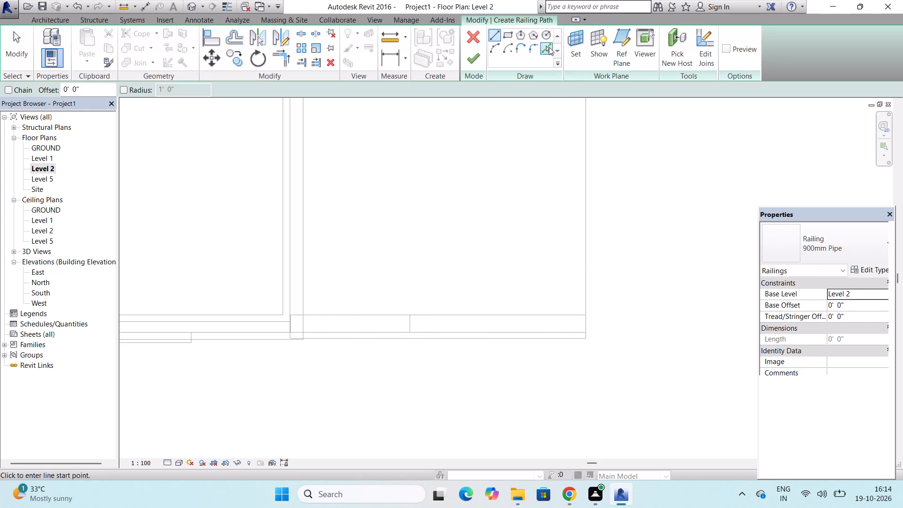
click(495, 29)
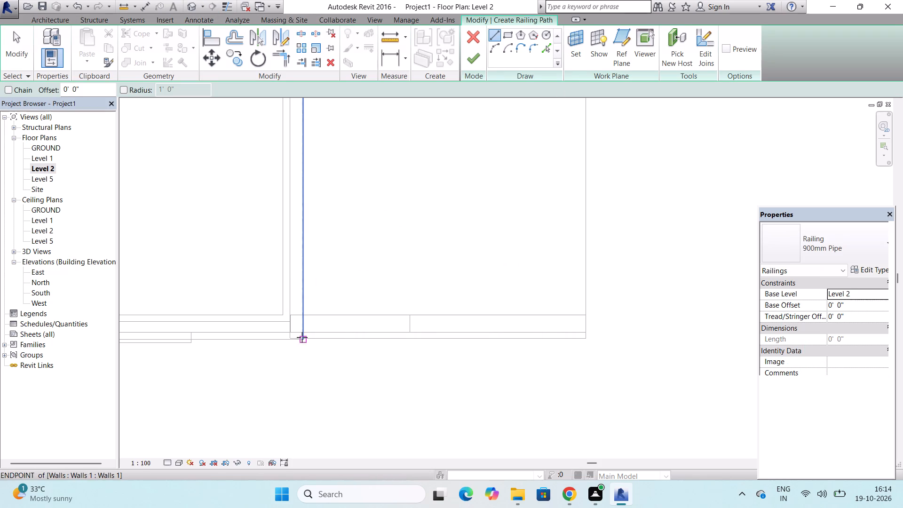
scroll(302, 337, up, 5)
click(305, 328)
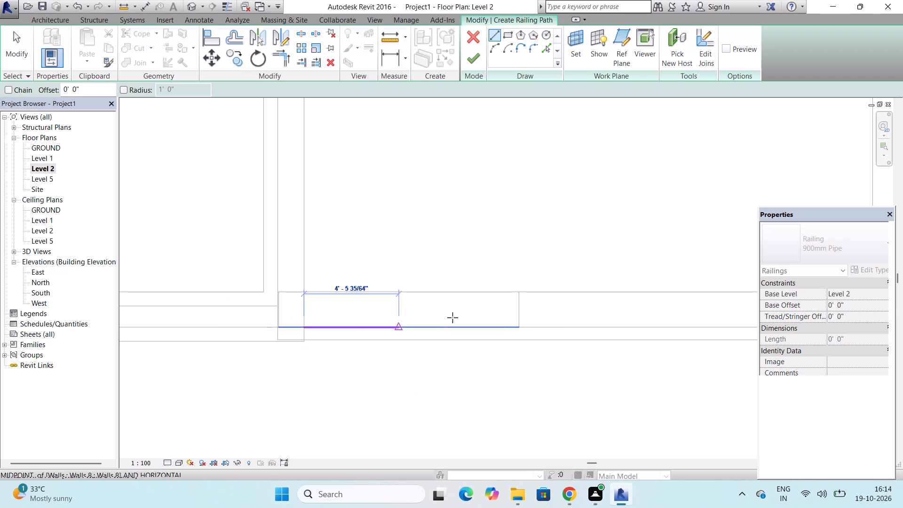
click(517, 325)
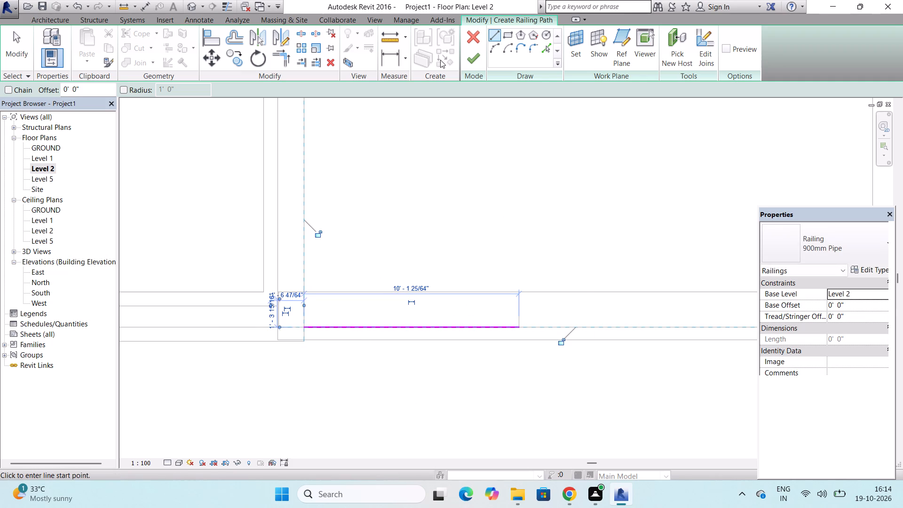
click(466, 57)
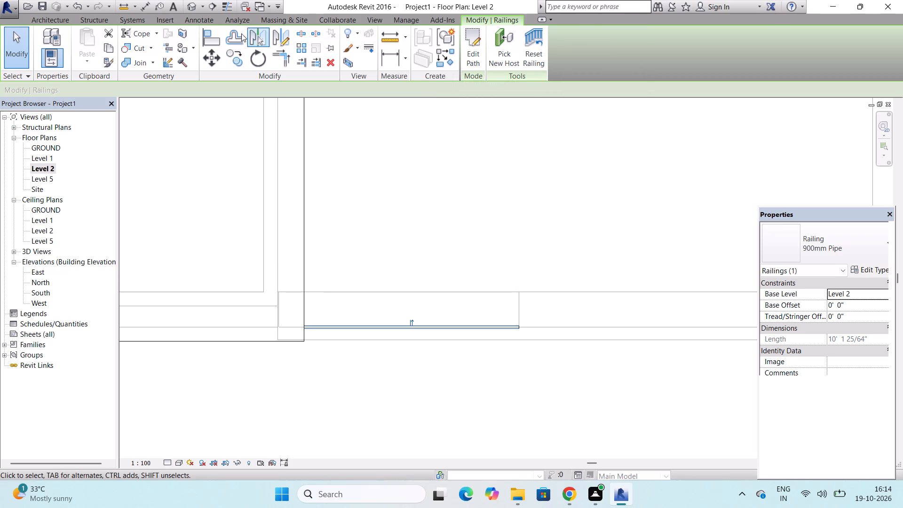
Copy the railing from Level 2 and paste it aligned to Level 1, working in the North elevation.
click(187, 8)
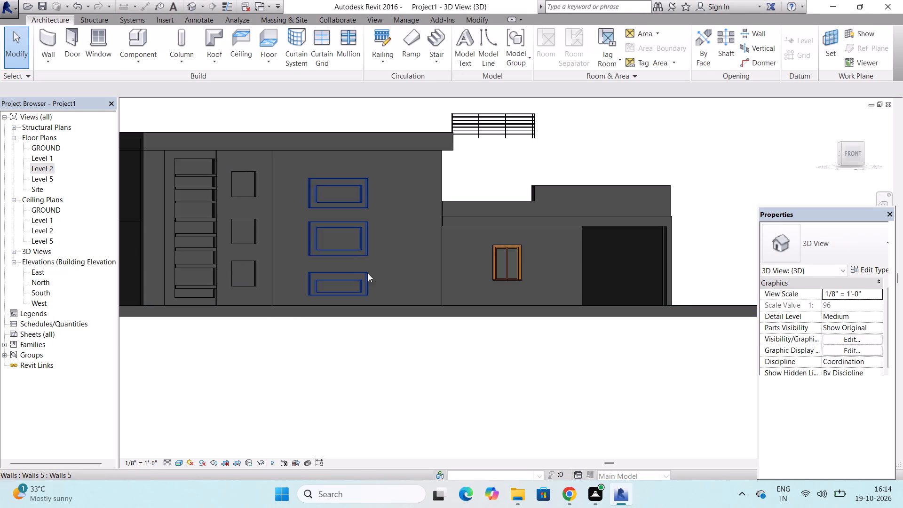
click(513, 122)
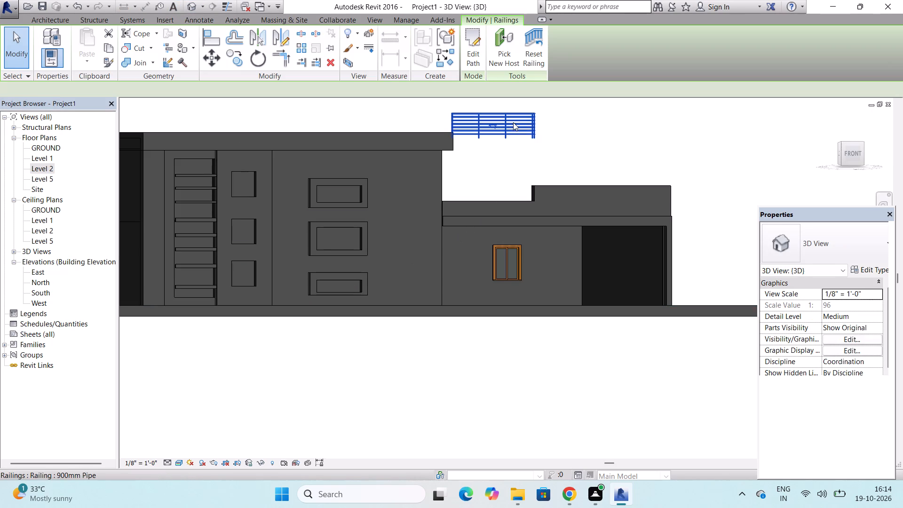
double_click(41, 281)
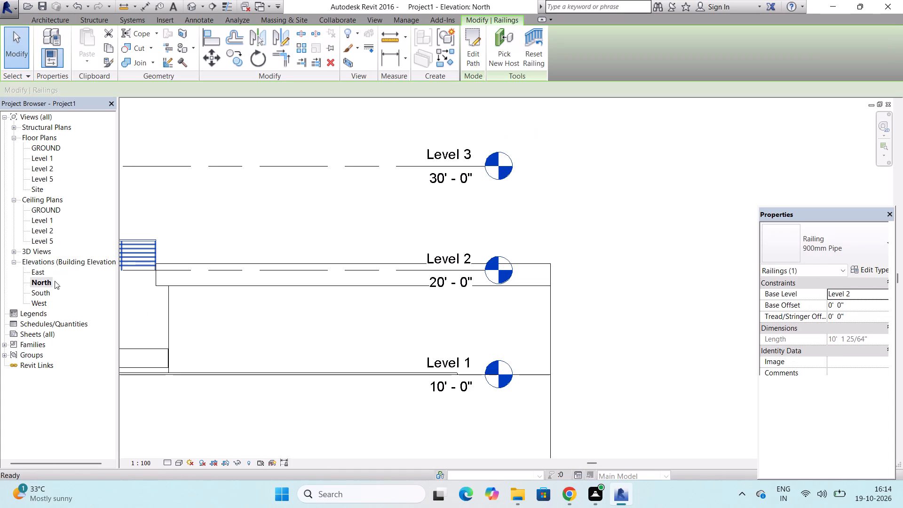
scroll(367, 306, down, 9)
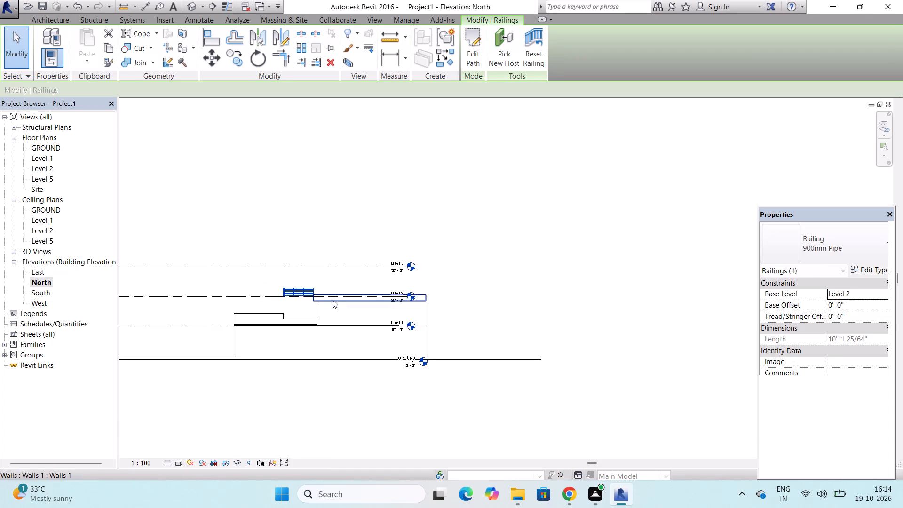
scroll(293, 299, up, 4)
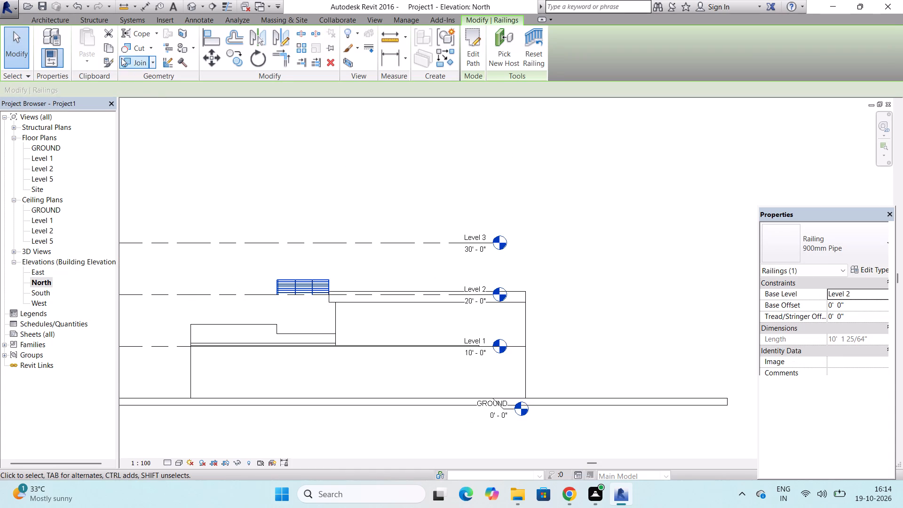
click(111, 48)
click(100, 54)
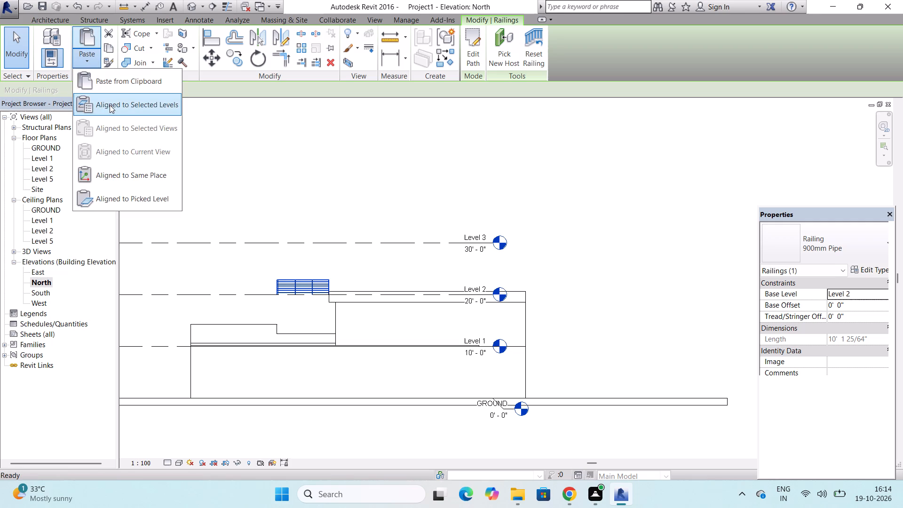
click(110, 105)
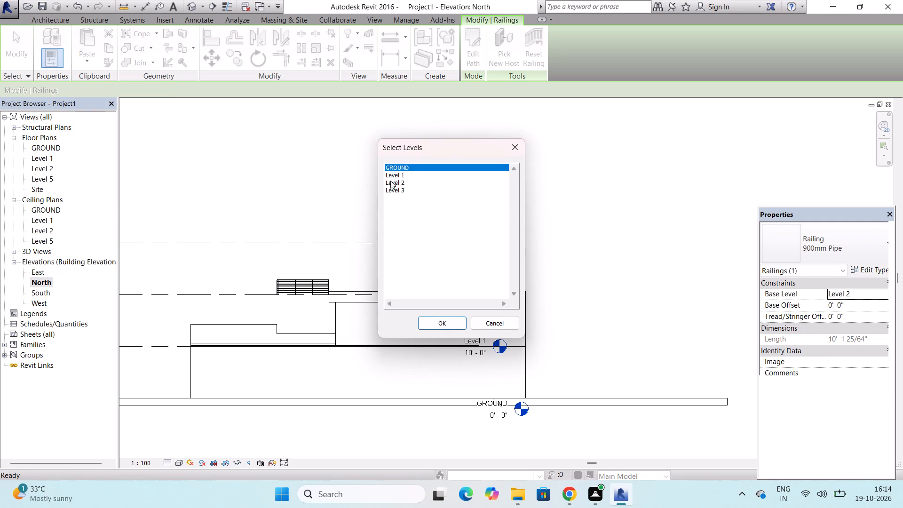
click(390, 172)
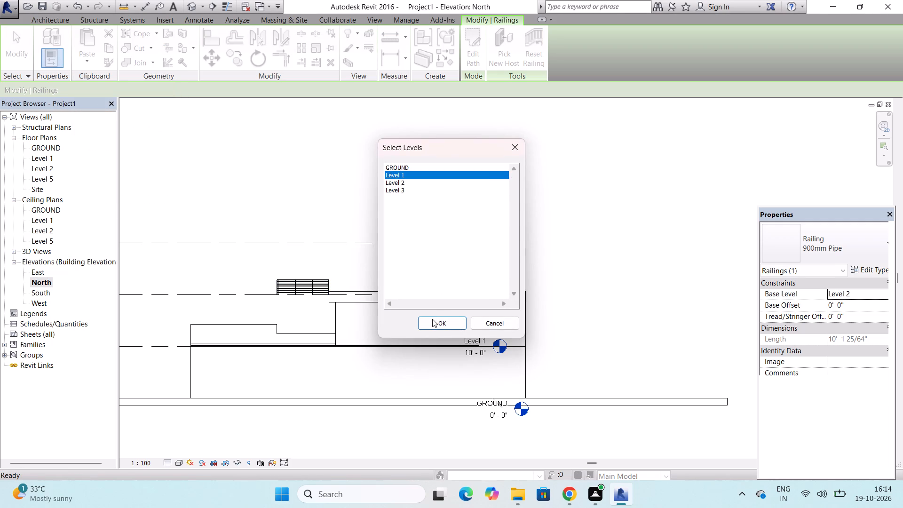
click(432, 319)
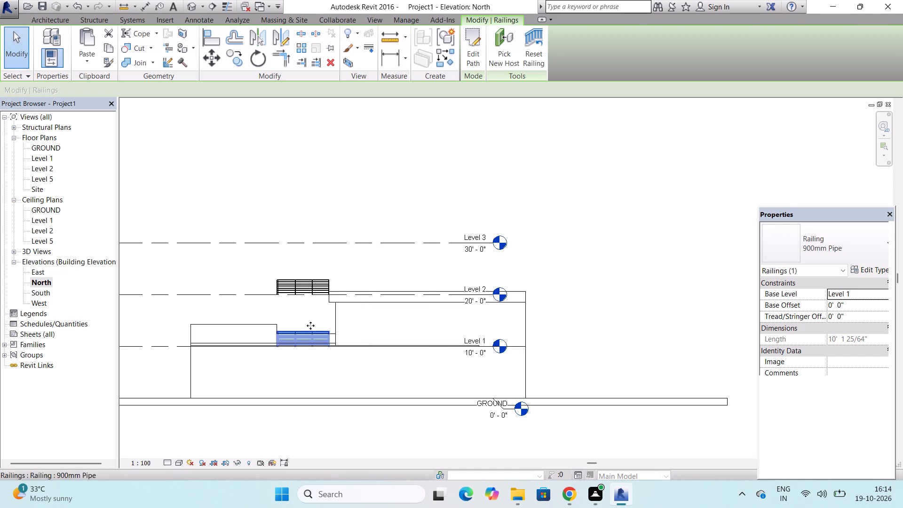
key(Escape)
Delete the original 900mm Pipe railing on Level 2.
scroll(300, 278, up, 3)
click(300, 282)
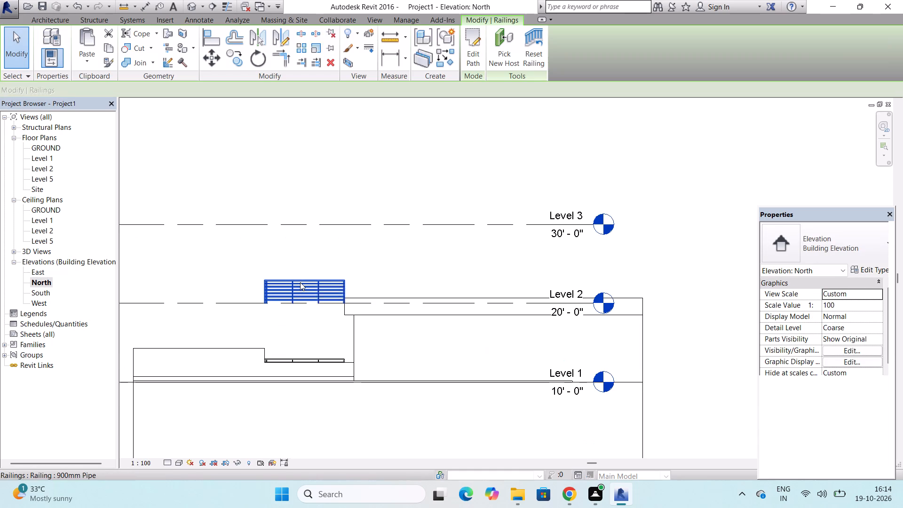
key(Delete)
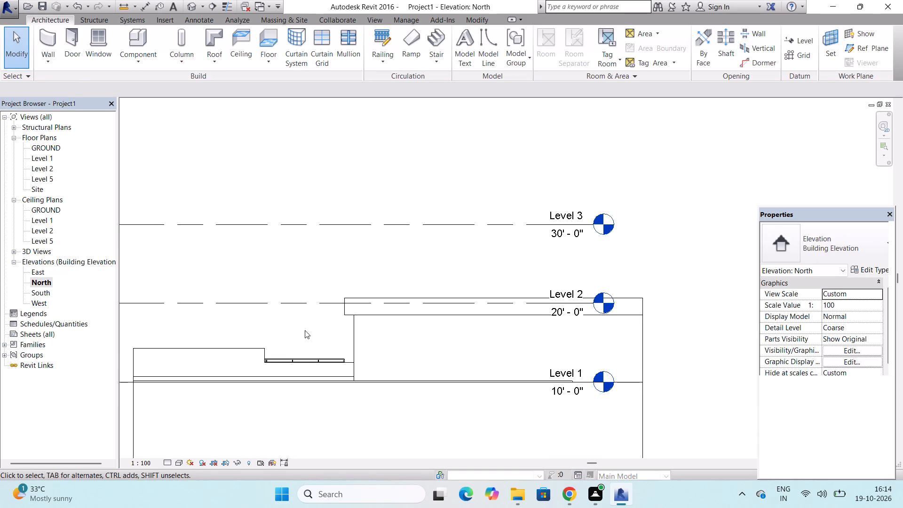
Raise the Level 1 railing about 1' 4" so its top lines up with the stepped wall's higher section.
scroll(308, 363, up, 3)
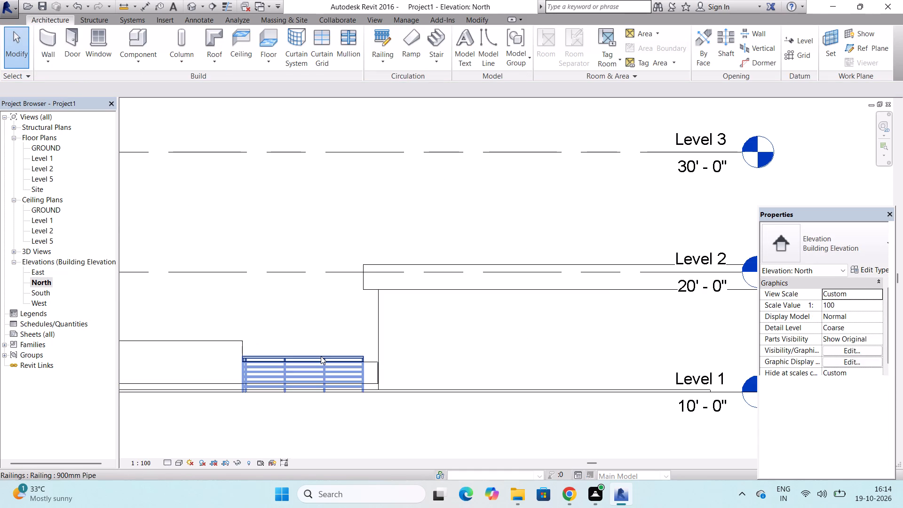
click(321, 356)
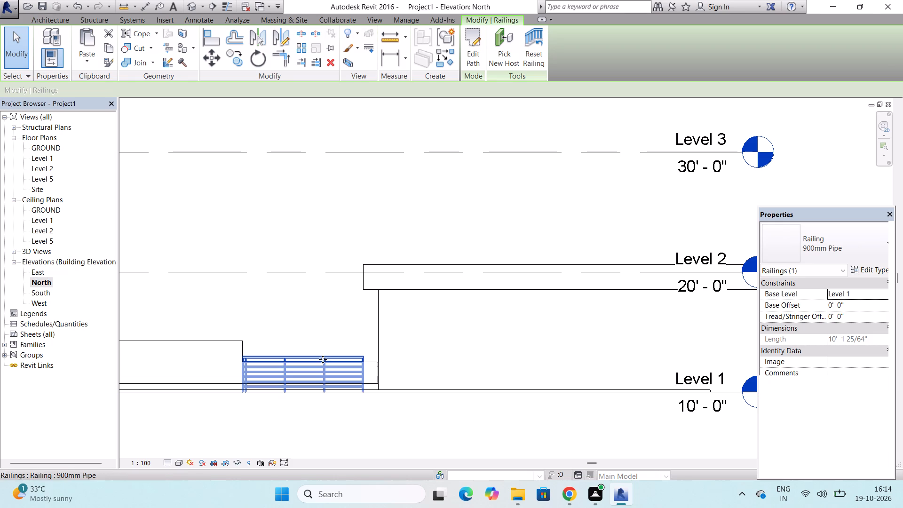
drag(323, 357, 323, 339)
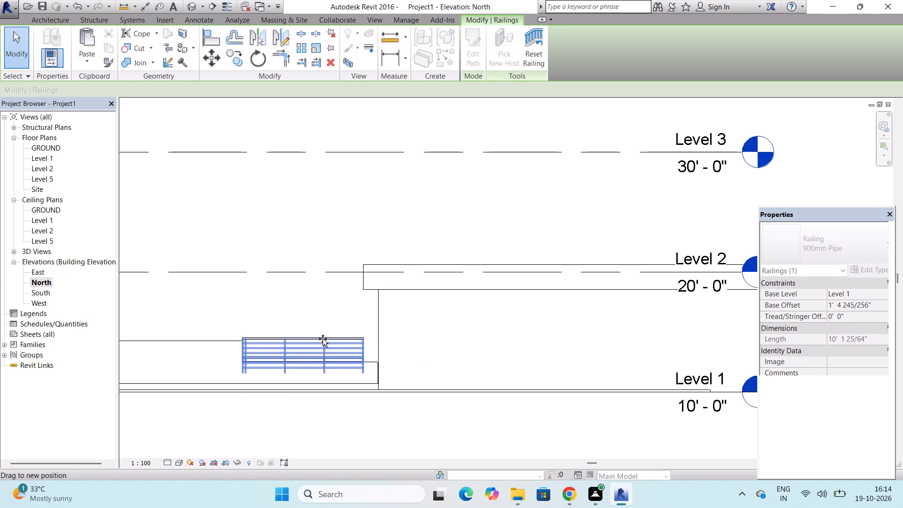
drag(323, 339, 323, 341)
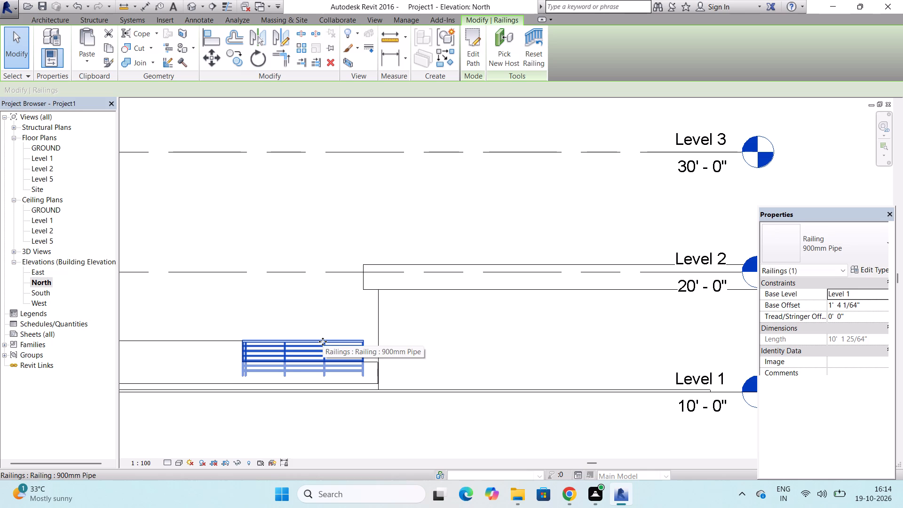
key(Escape)
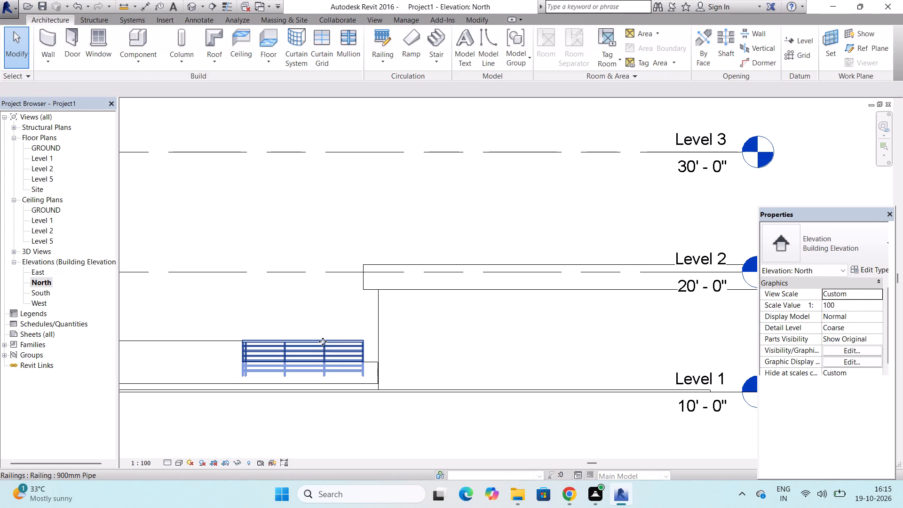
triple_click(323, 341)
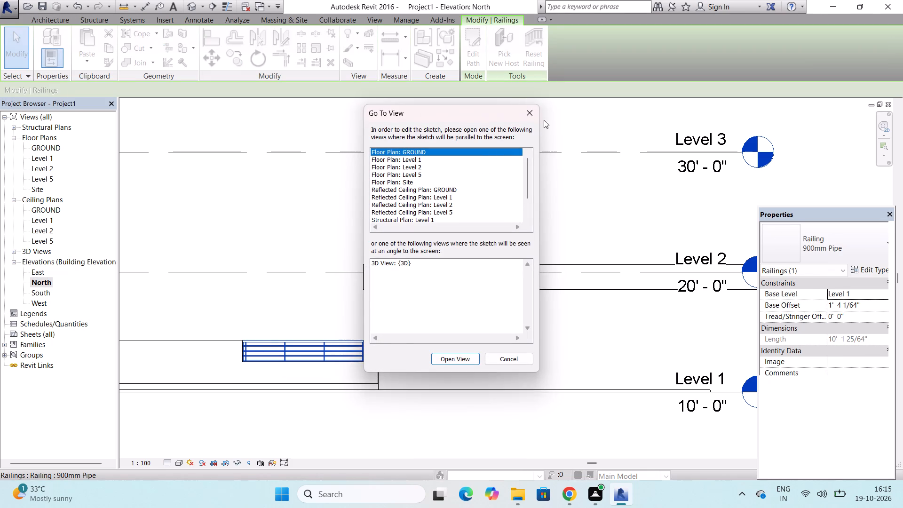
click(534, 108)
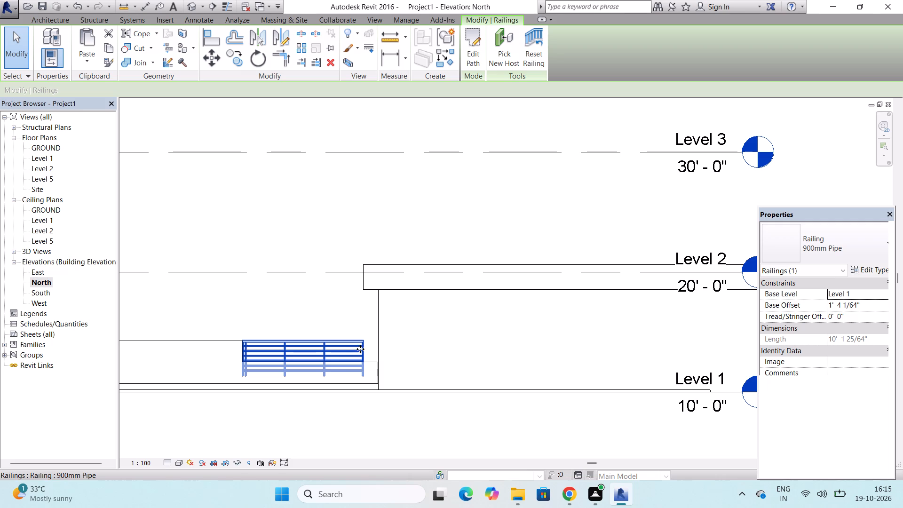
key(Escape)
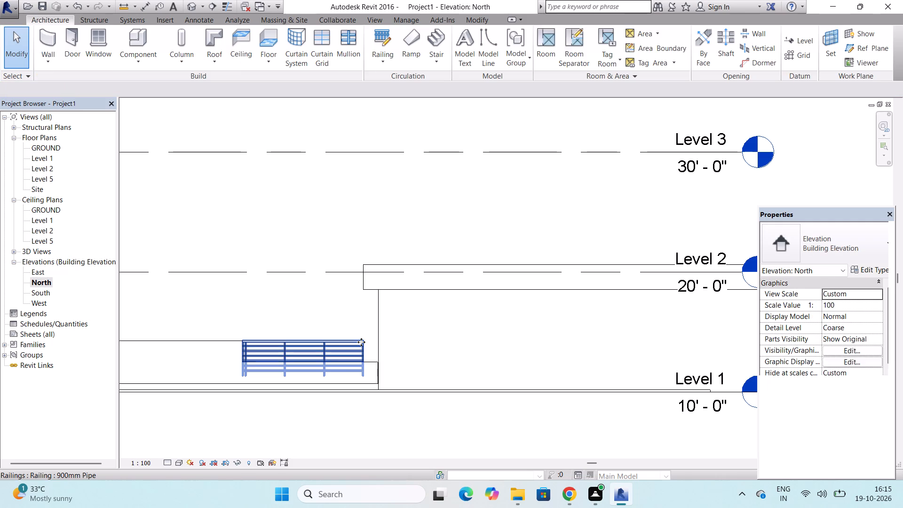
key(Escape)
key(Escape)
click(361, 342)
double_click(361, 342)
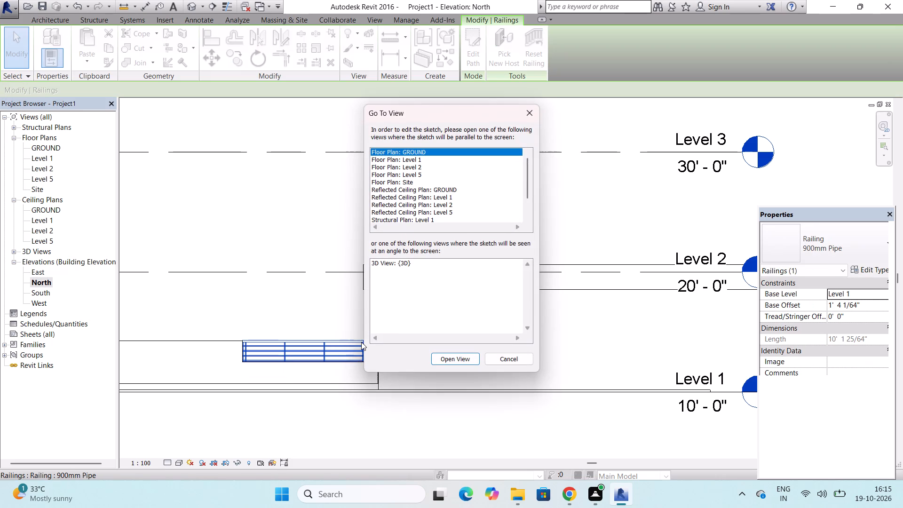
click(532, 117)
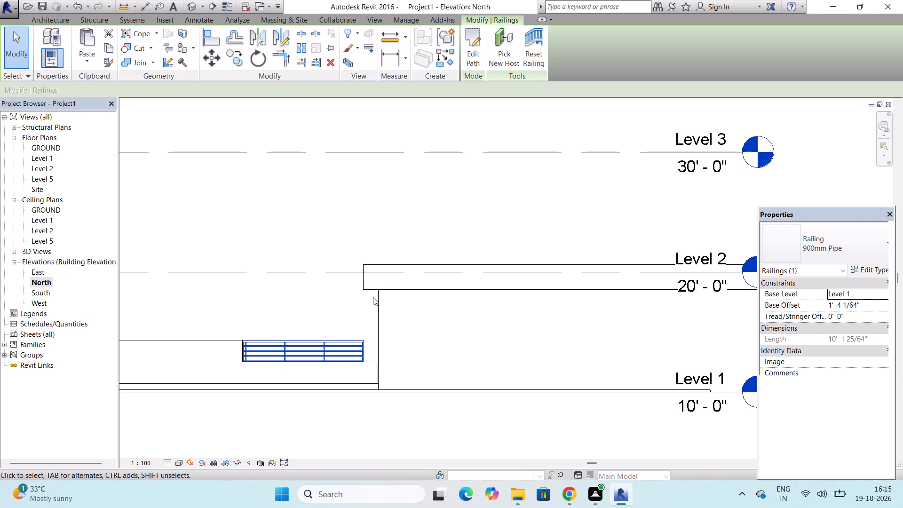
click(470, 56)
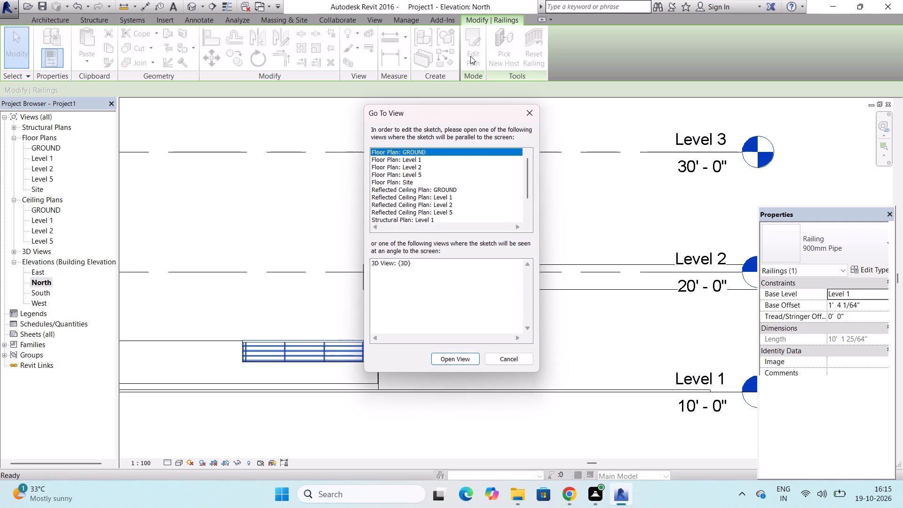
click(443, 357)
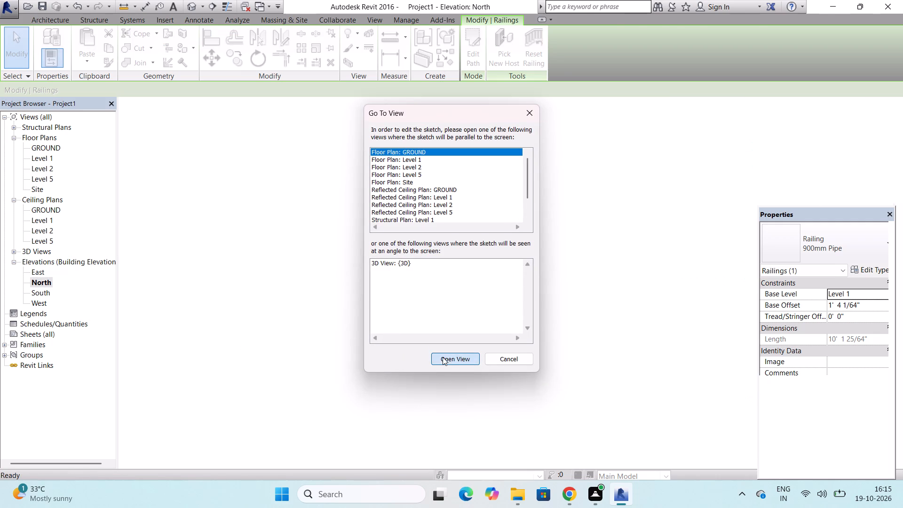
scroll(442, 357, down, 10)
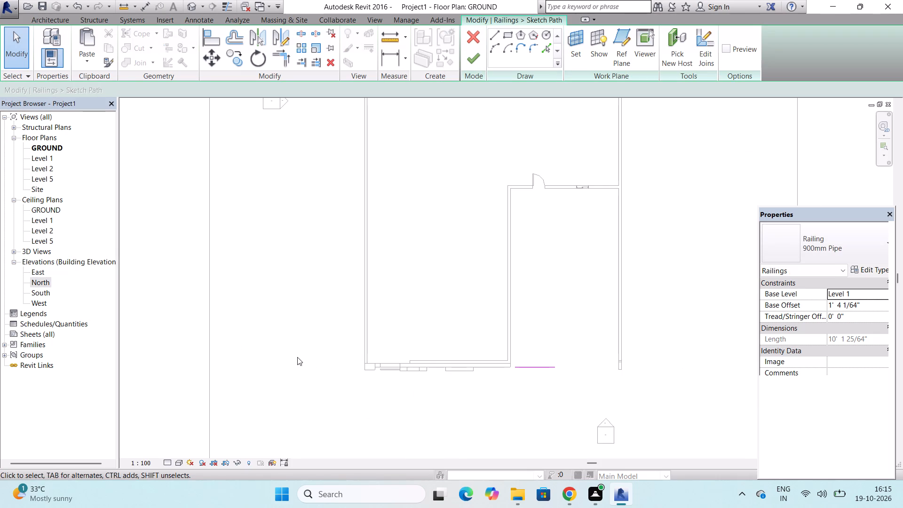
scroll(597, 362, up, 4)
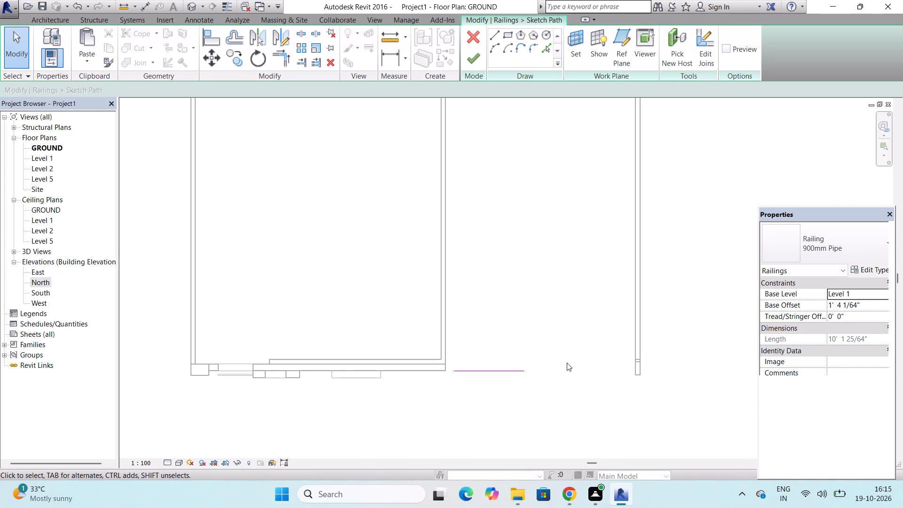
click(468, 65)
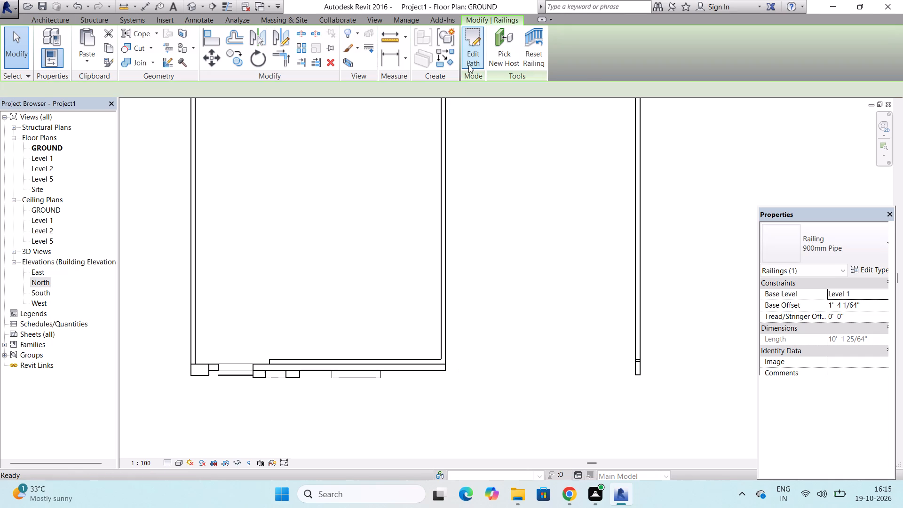
Undo the Level 1 railing's move, the original's deletion and the copy, back to the path sketch of the Level 2 railing.
key(ctrl+z)
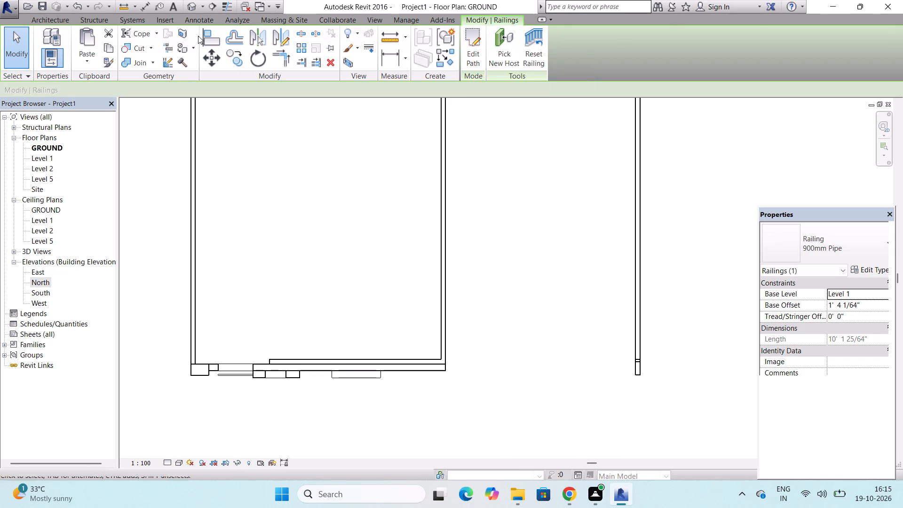
key(ctrl+z)
key(ctrl+z)
key(ctrl+z)
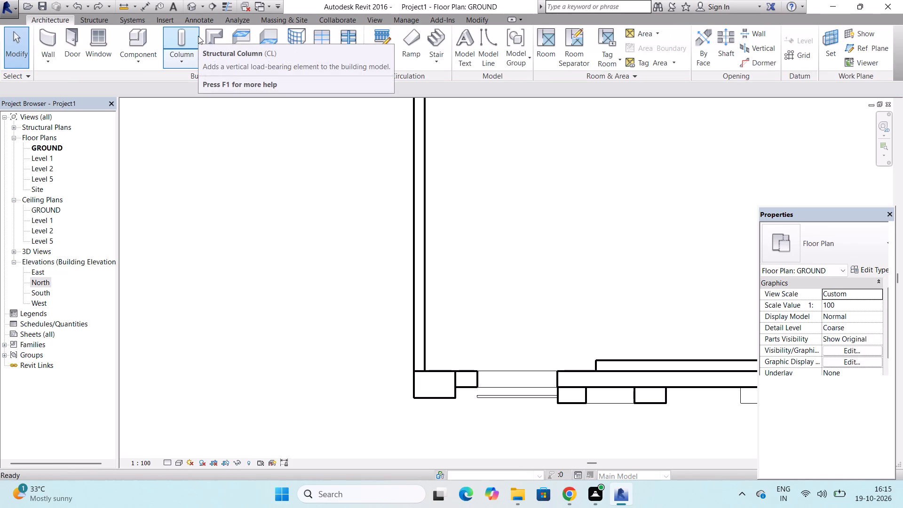
key(ctrl+z)
key(ctrl+z)
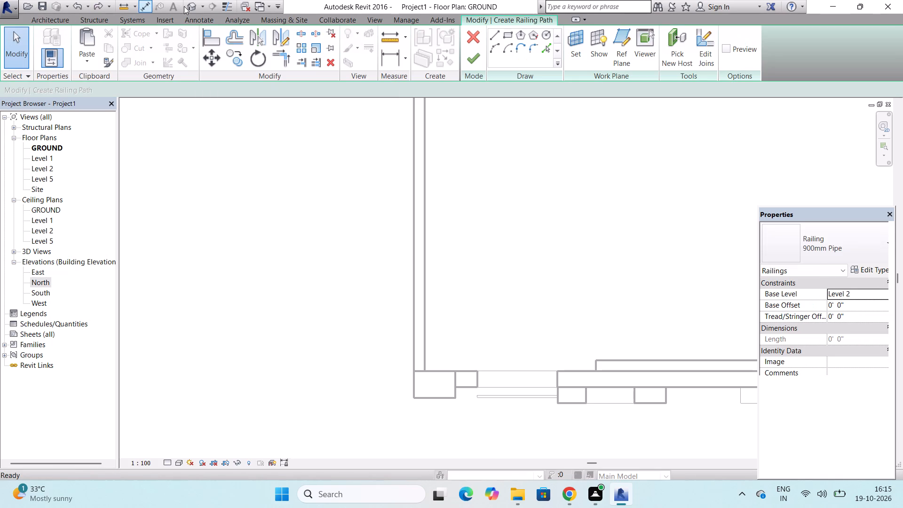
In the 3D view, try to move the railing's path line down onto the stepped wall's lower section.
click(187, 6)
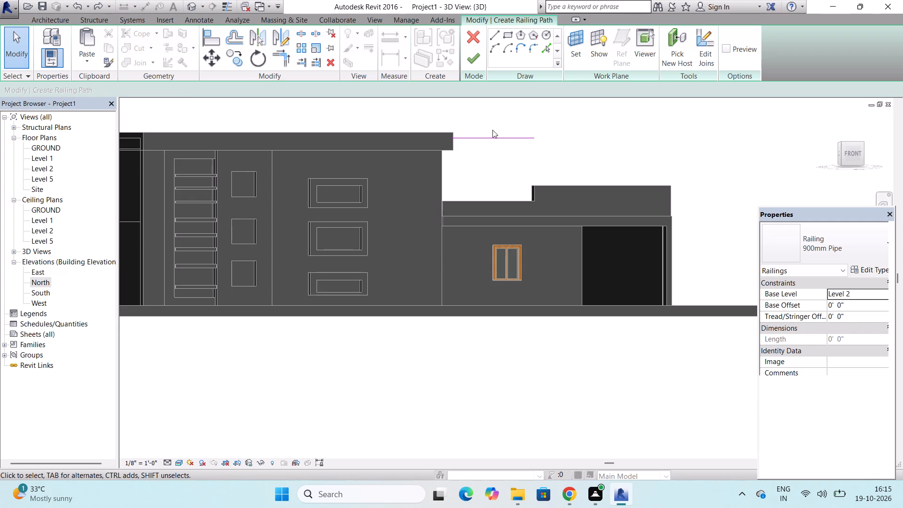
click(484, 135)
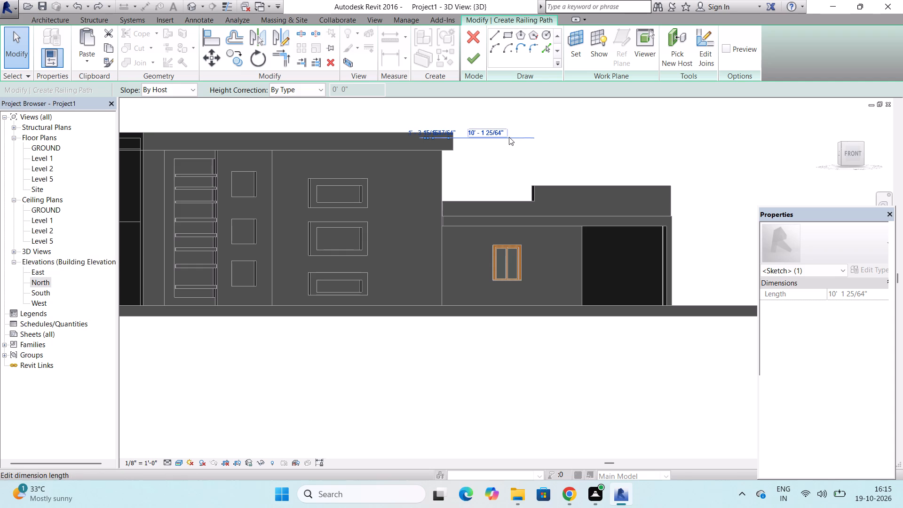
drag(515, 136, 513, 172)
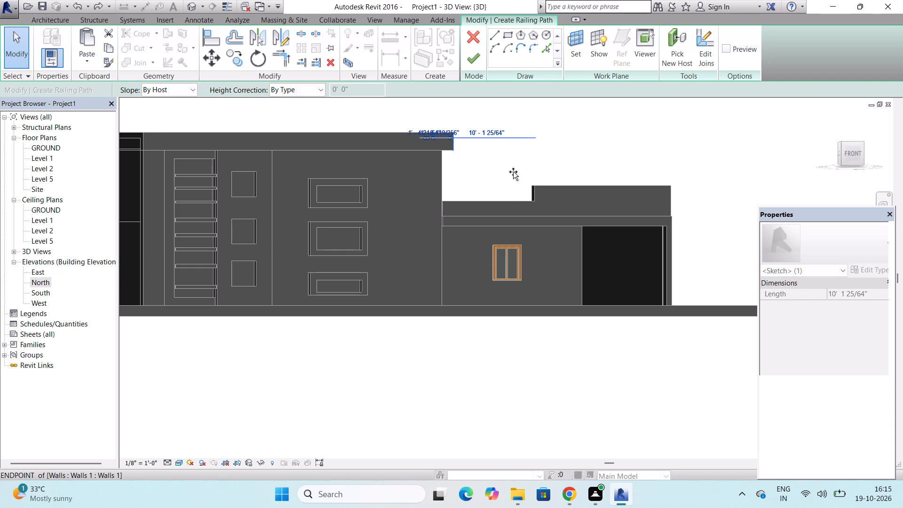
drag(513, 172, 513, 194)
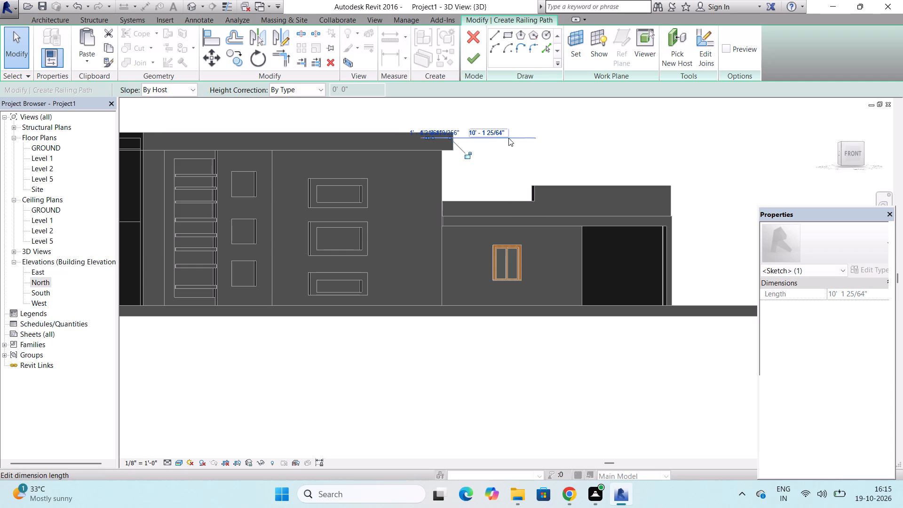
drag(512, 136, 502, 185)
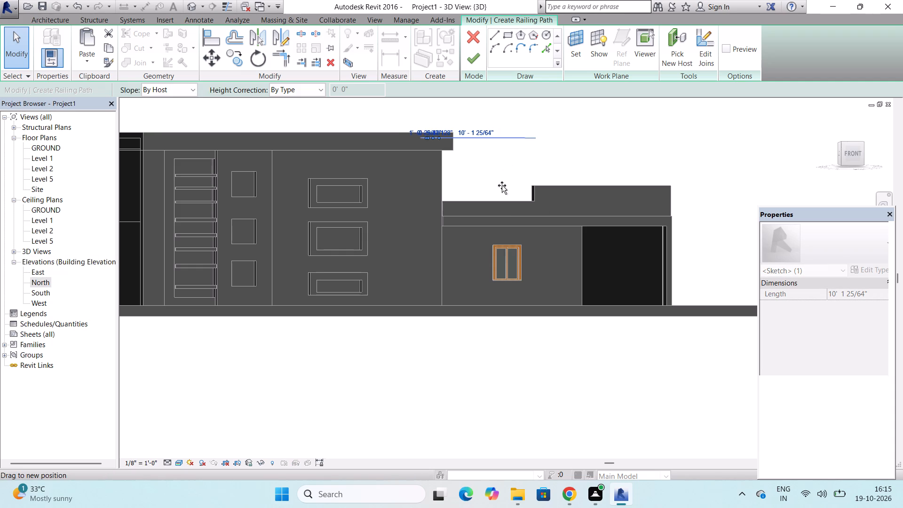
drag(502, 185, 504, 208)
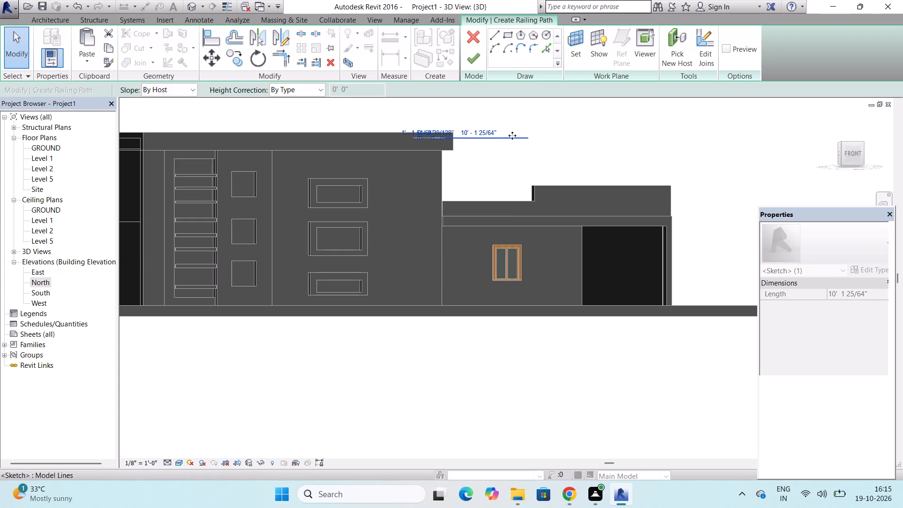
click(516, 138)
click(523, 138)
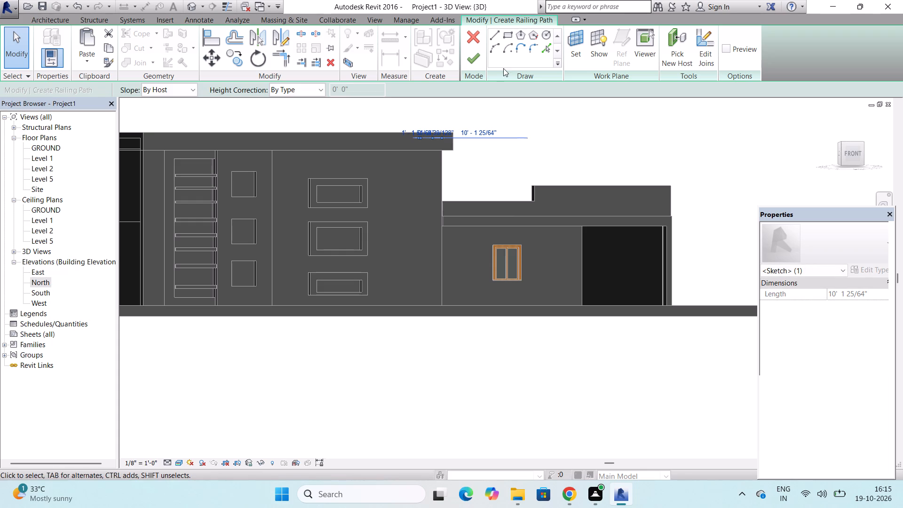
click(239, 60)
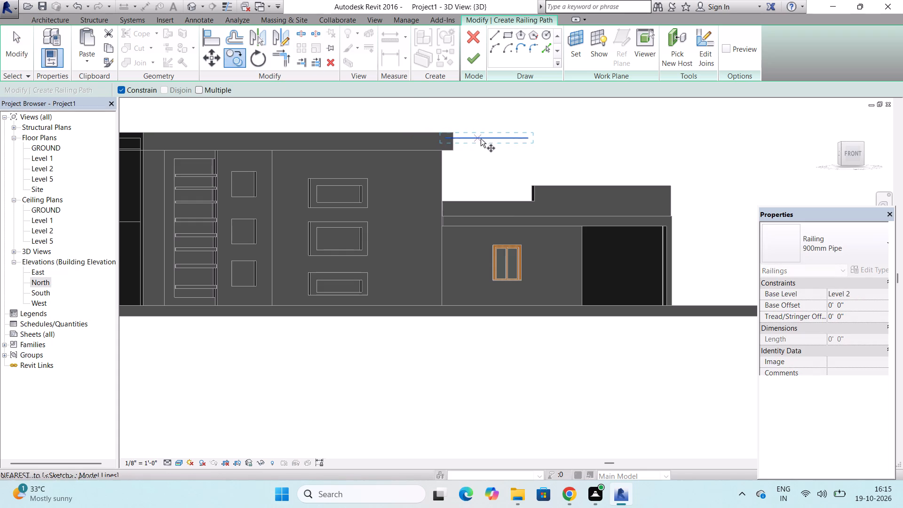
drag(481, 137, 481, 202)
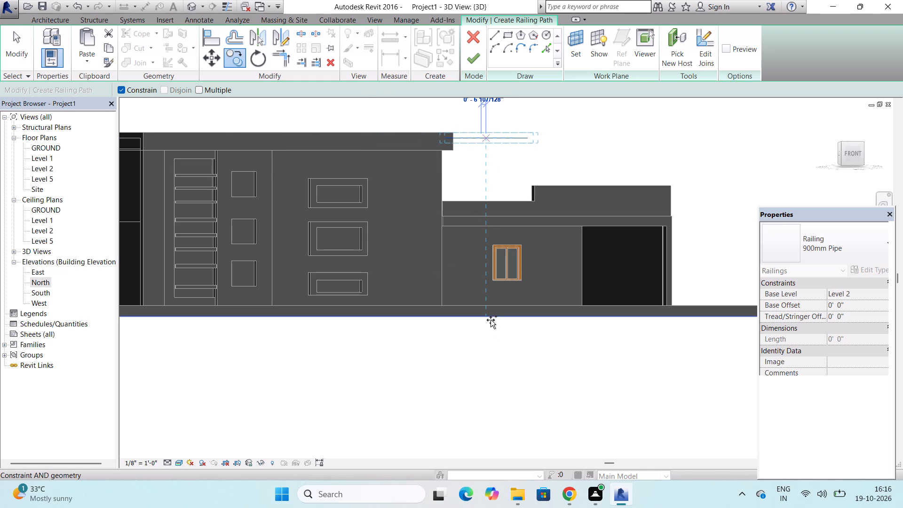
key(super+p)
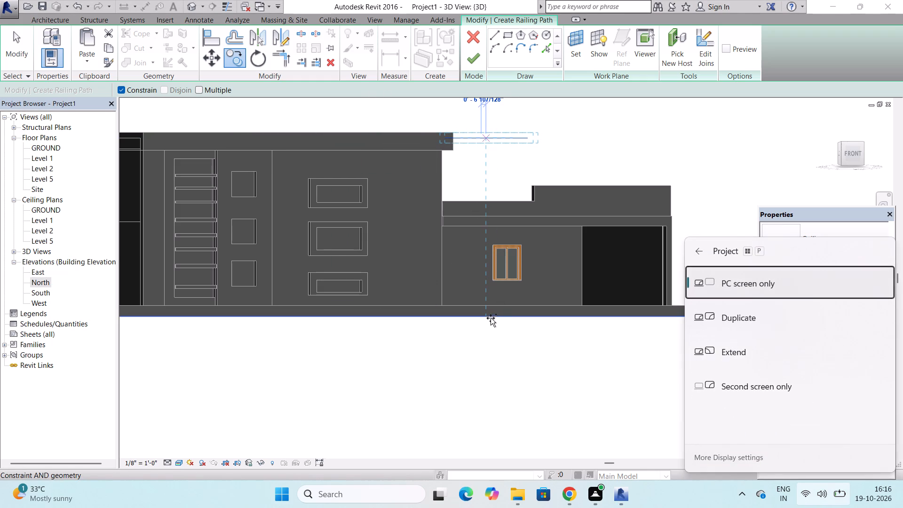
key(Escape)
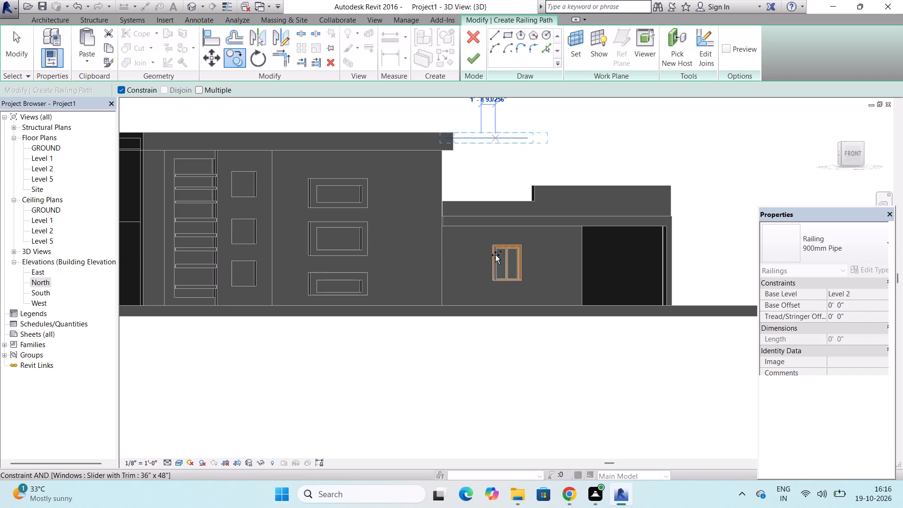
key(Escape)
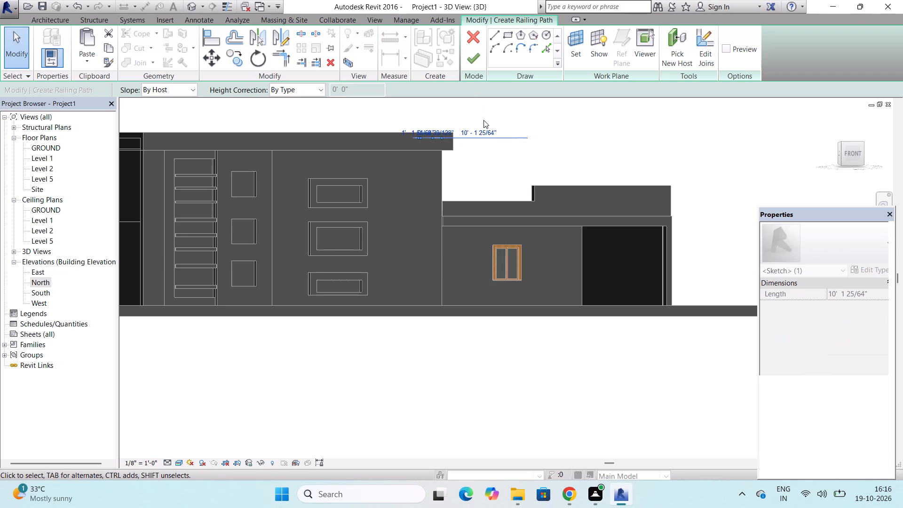
Finish the 900mm Pipe railing and lower it about 8' onto the stepped wall's lower section.
click(477, 58)
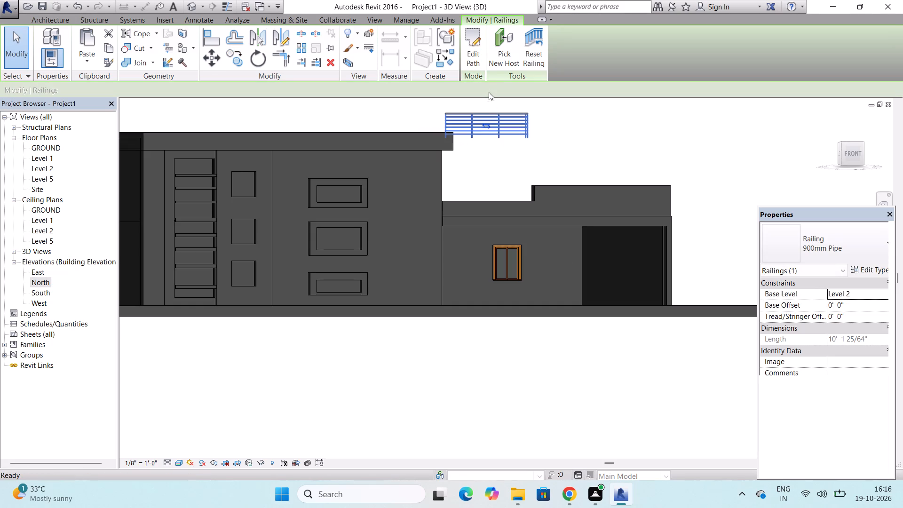
click(499, 114)
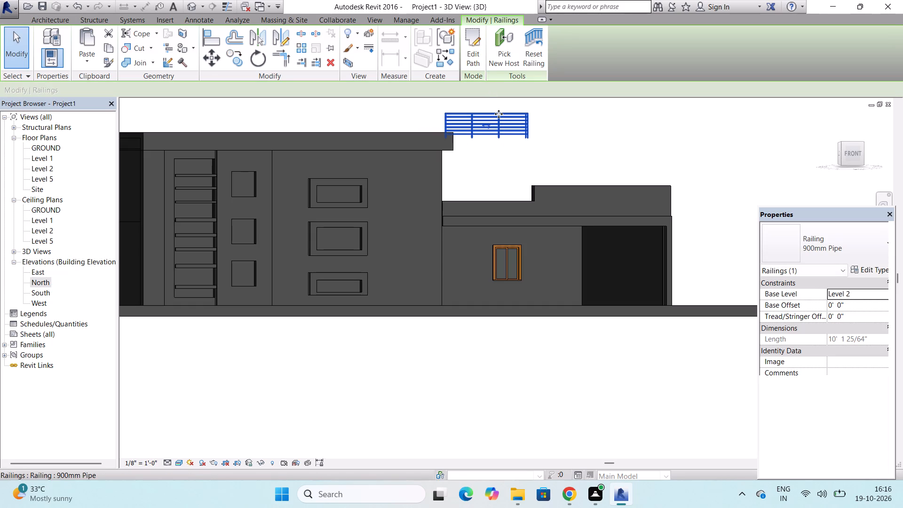
drag(499, 114, 497, 181)
scroll(497, 181, up, 6)
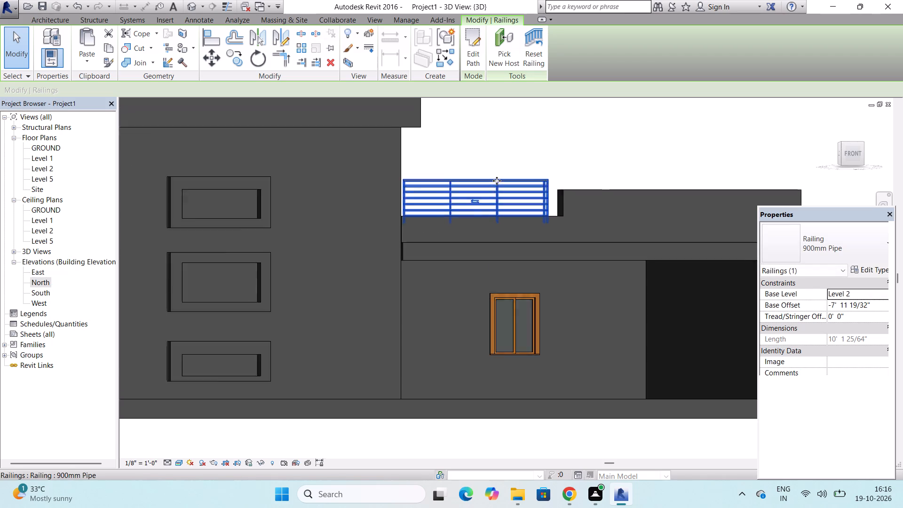
scroll(497, 181, up, 2)
scroll(497, 181, down, 4)
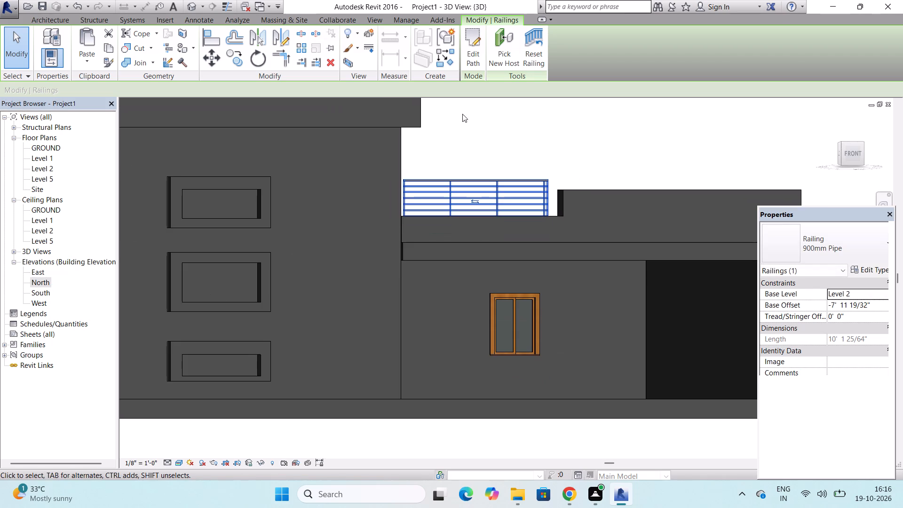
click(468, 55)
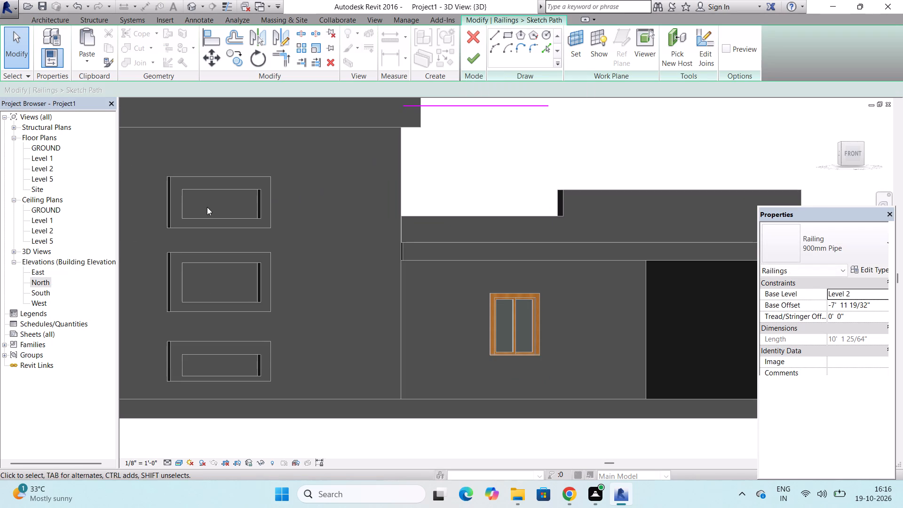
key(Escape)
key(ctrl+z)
Reopen the 900mm Pipe railing's path for editing and delete its existing path line.
scroll(245, 234, down, 4)
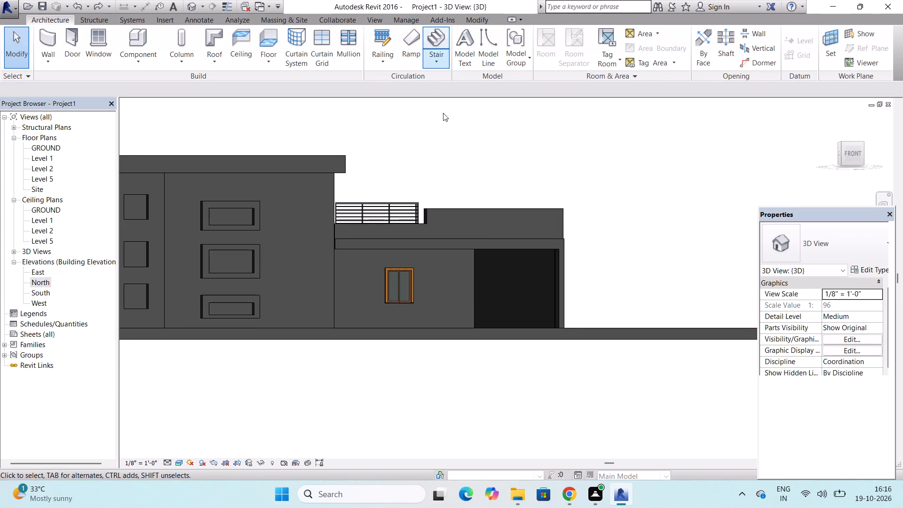
scroll(422, 221, up, 7)
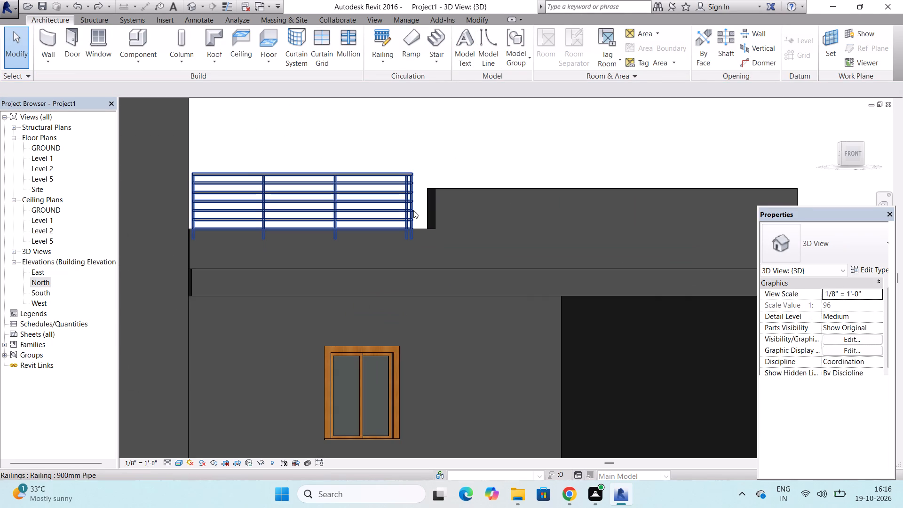
click(413, 210)
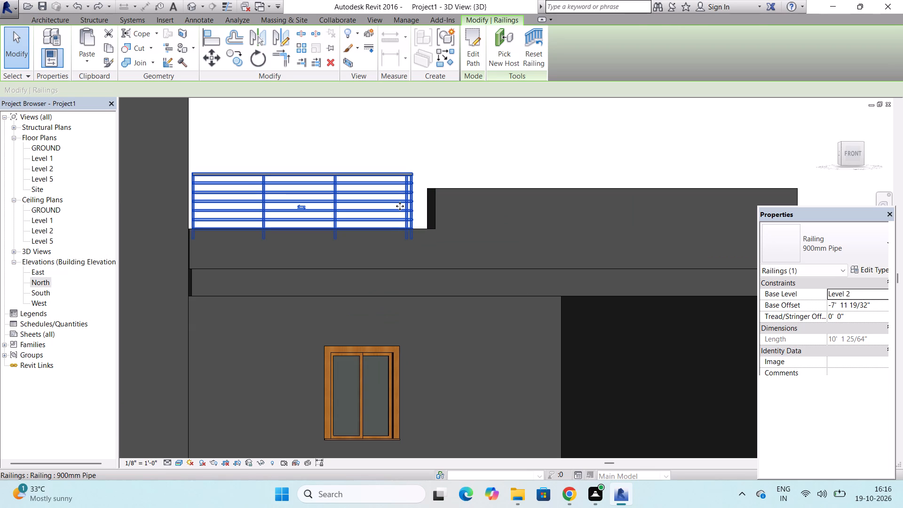
triple_click(400, 206)
scroll(412, 234, down, 7)
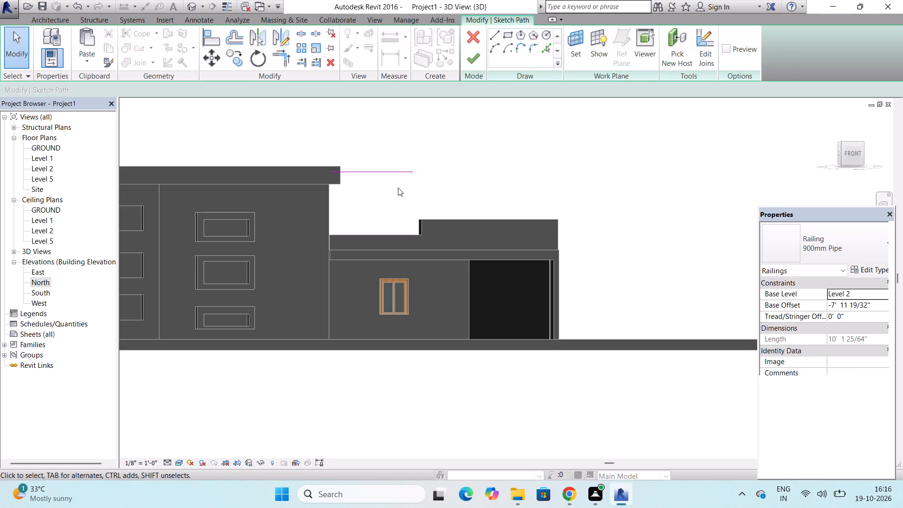
key(Delete)
click(396, 169)
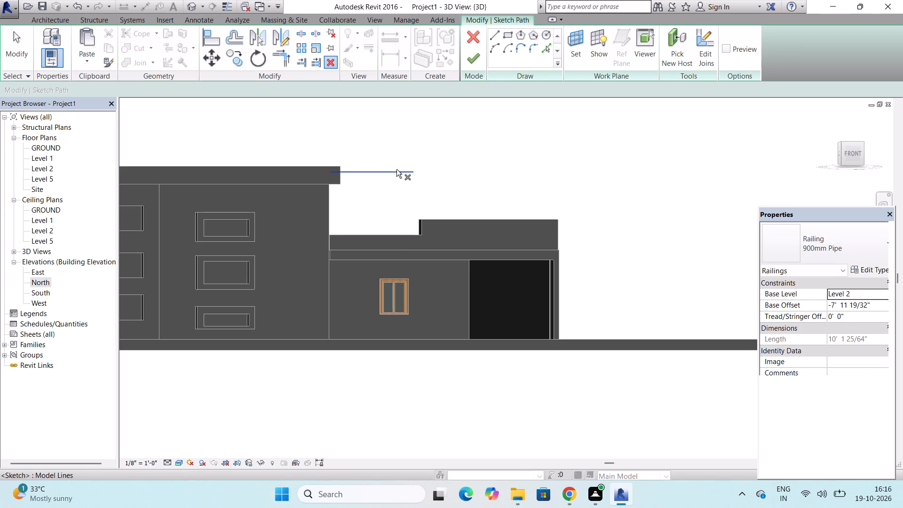
key(Delete)
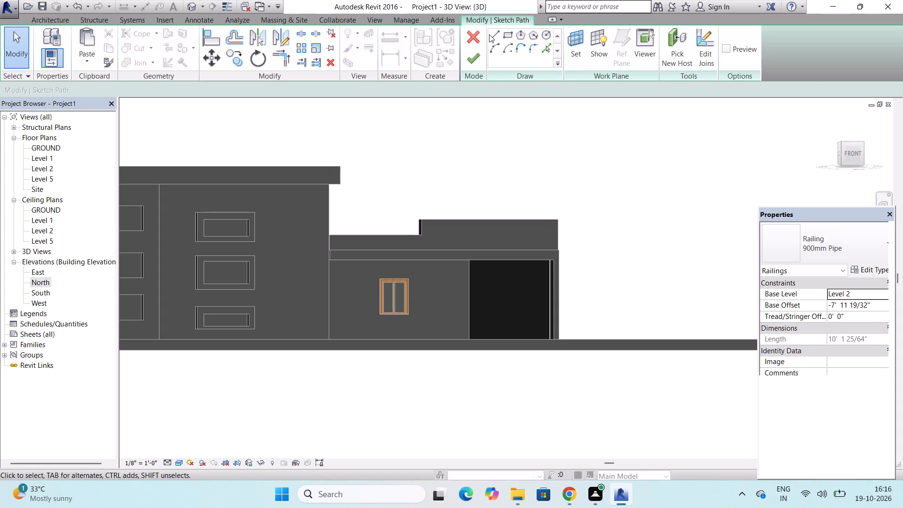
In the Level 1 plan, redraw the railing path about 11' 4" long along the lower wall section's outer face and finish it.
click(493, 38)
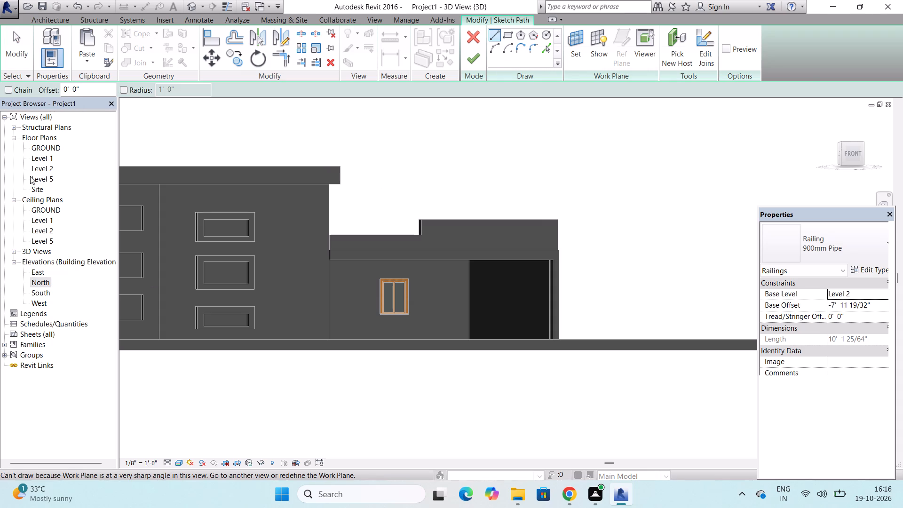
double_click(42, 160)
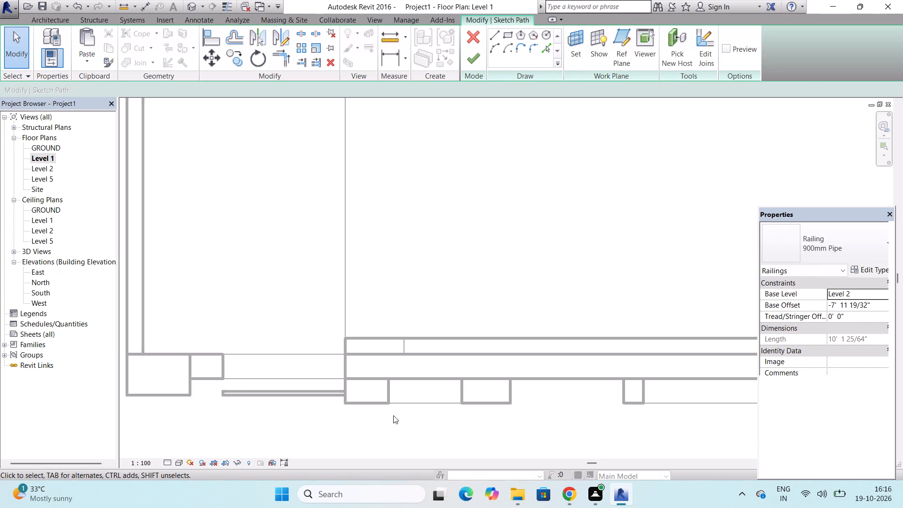
scroll(330, 279, down, 9)
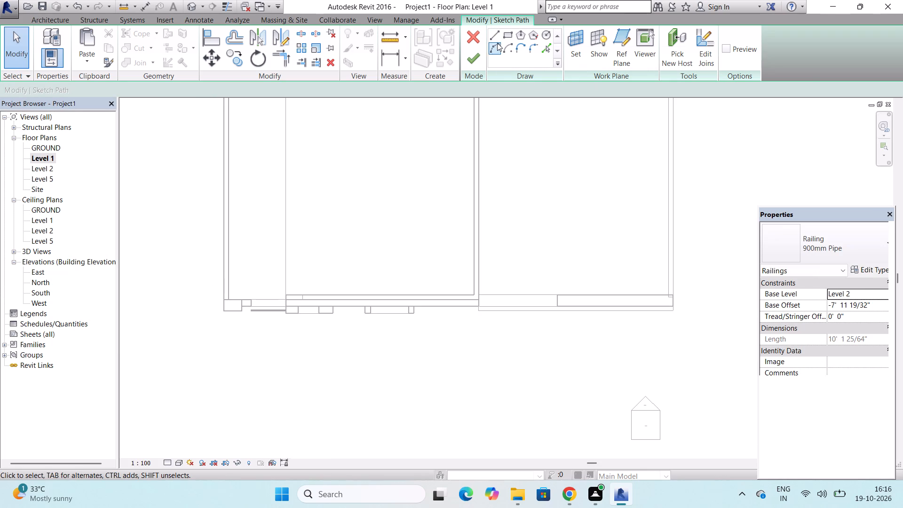
click(497, 35)
scroll(547, 315, up, 6)
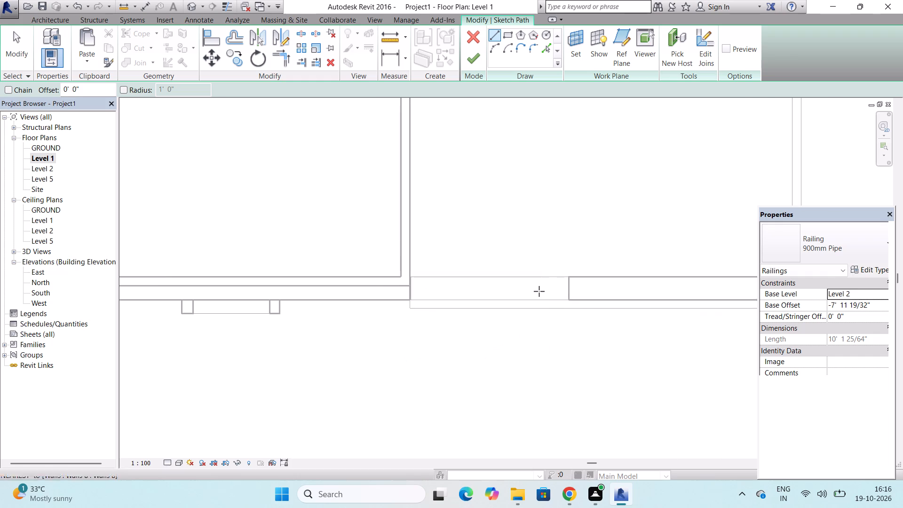
scroll(539, 291, up, 2)
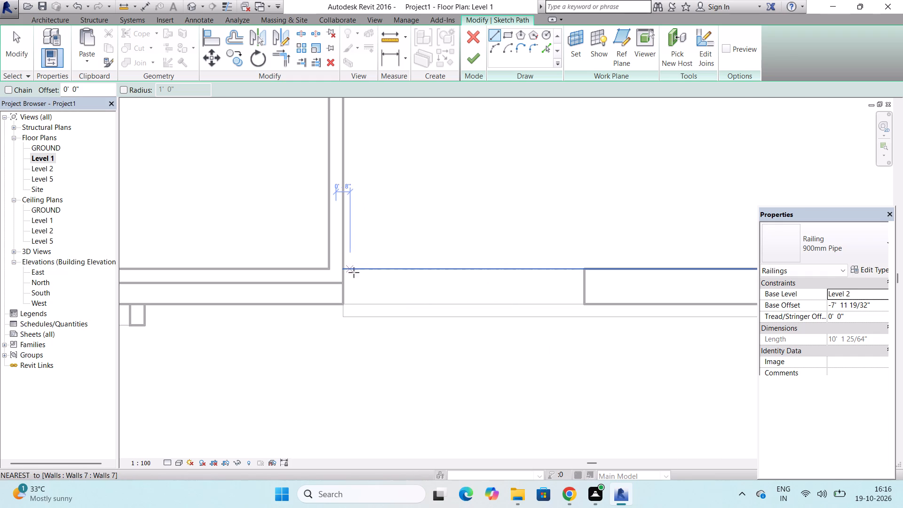
click(587, 303)
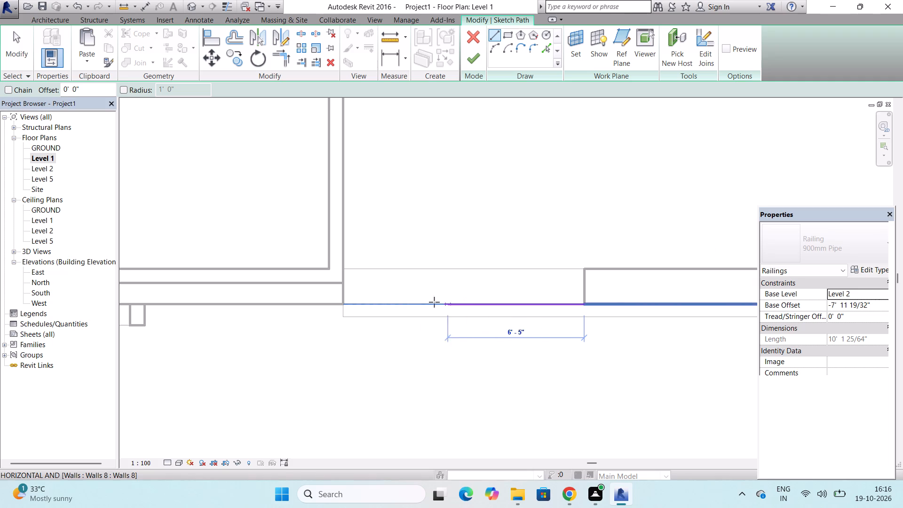
click(347, 303)
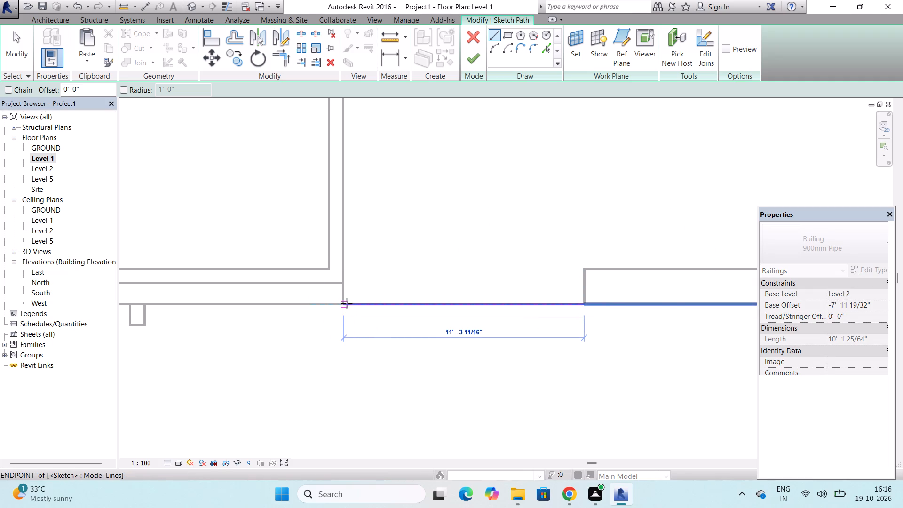
click(476, 62)
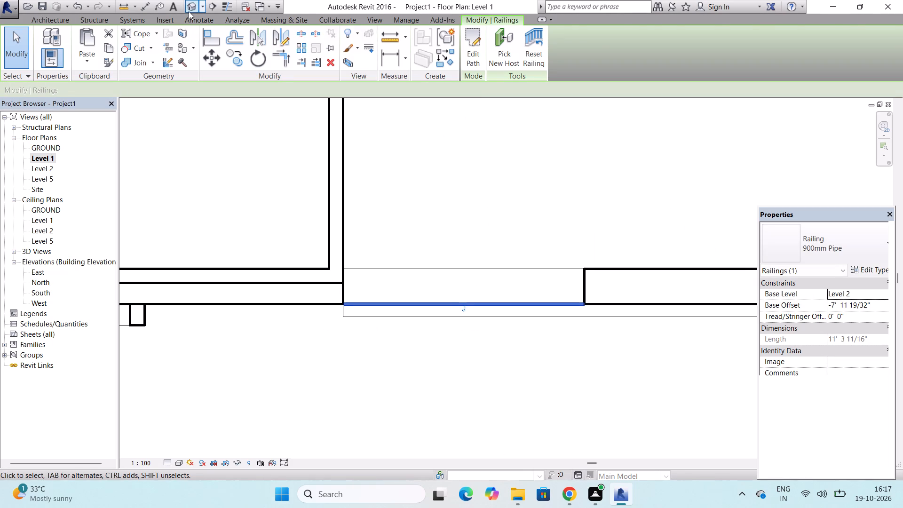
Return to the 3D view and select the stepped wall beneath the pipe railing.
click(190, 10)
scroll(408, 235, up, 2)
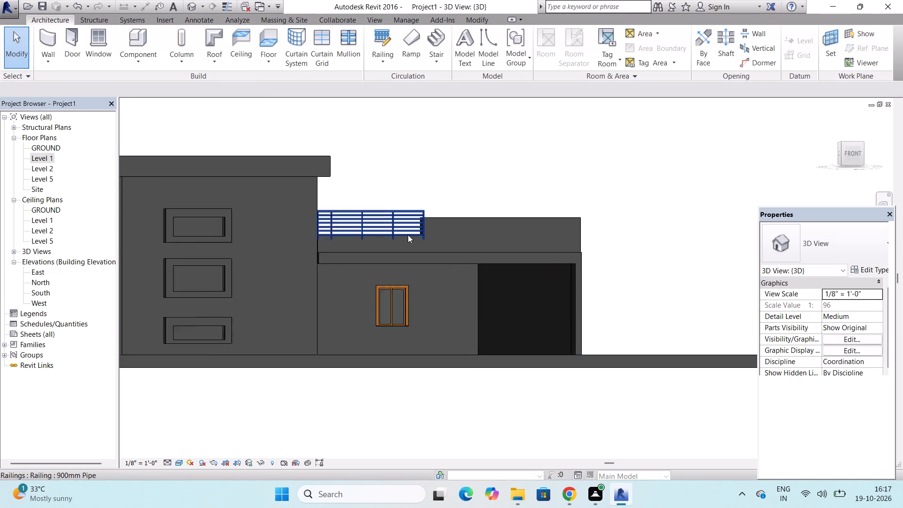
scroll(408, 235, up, 1)
key(Escape)
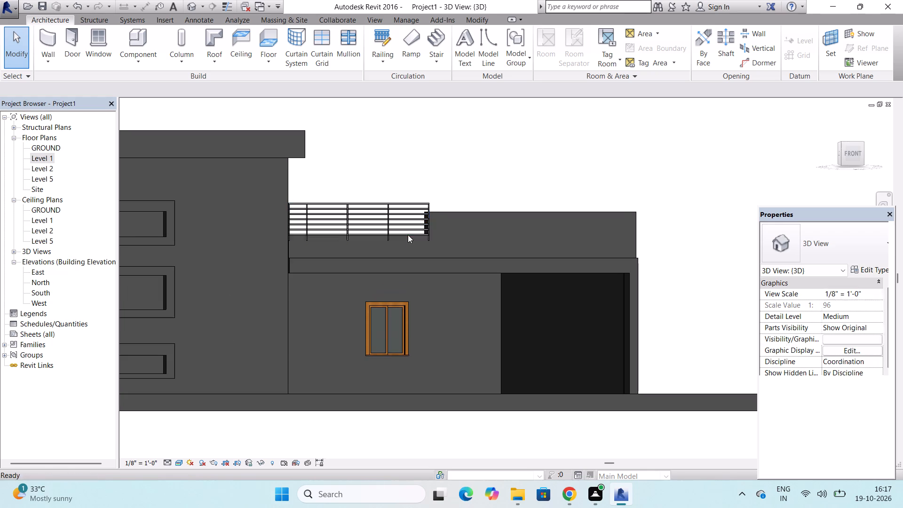
click(465, 210)
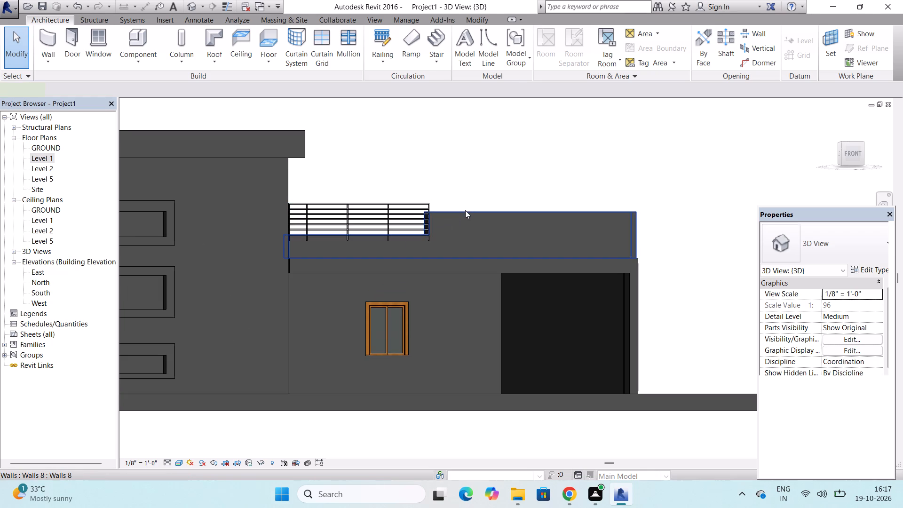
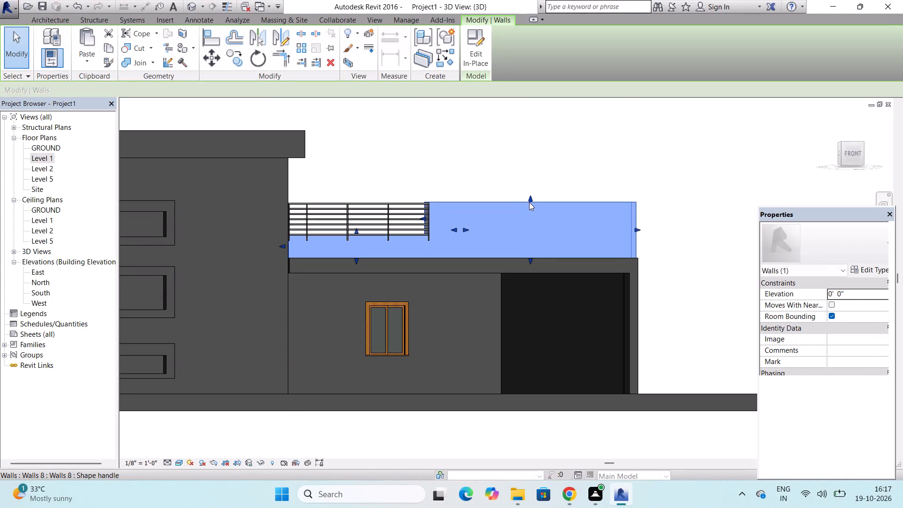
Change the railing on the front parapet above the window to the Glass Panel - Bottom Fill type.
key(Escape)
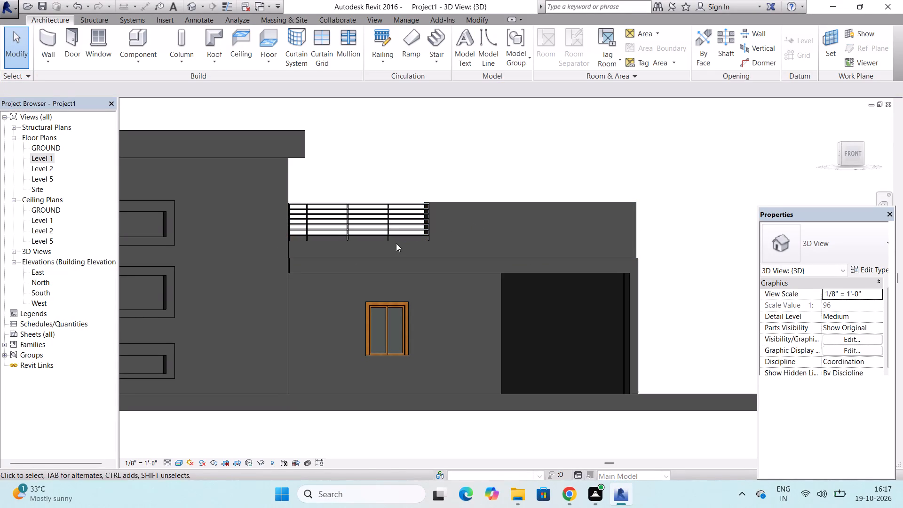
click(386, 205)
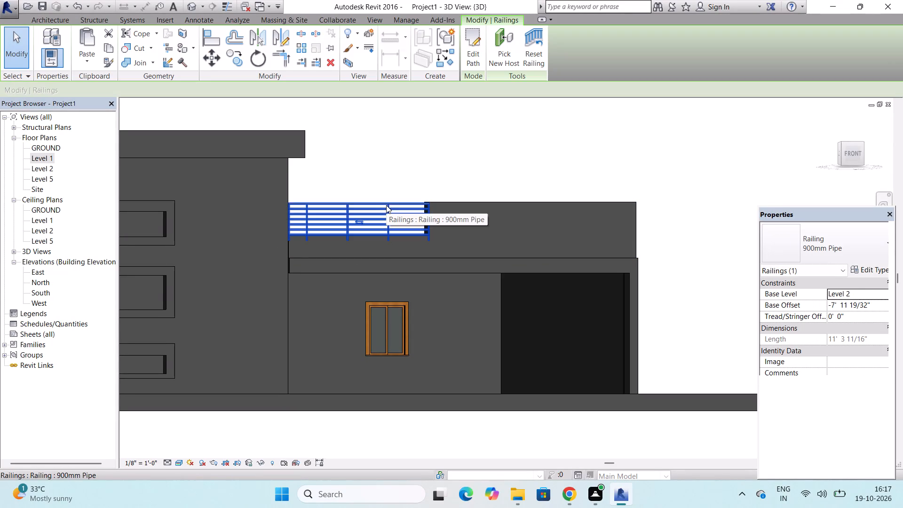
click(811, 244)
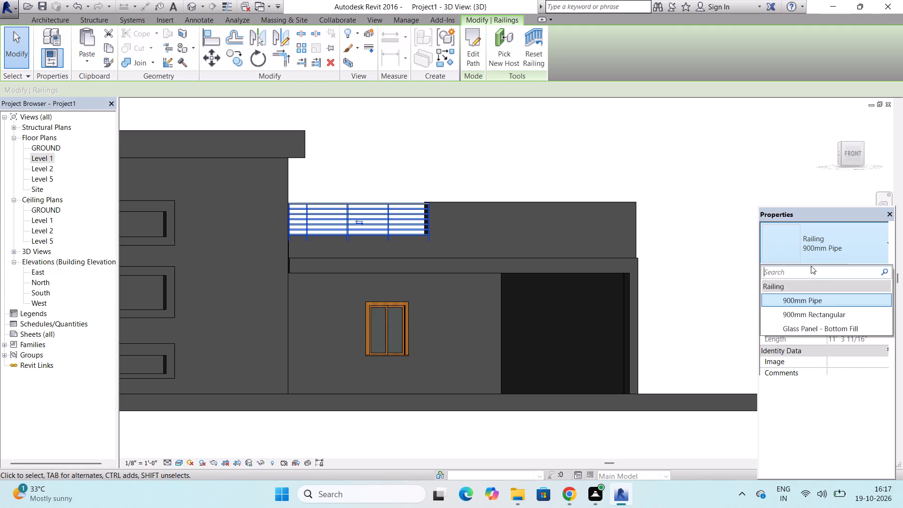
click(800, 325)
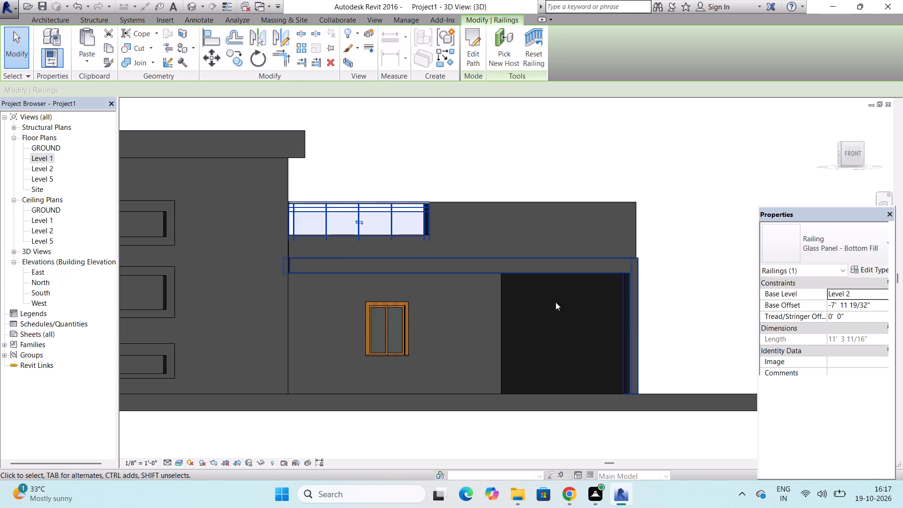
key(Escape)
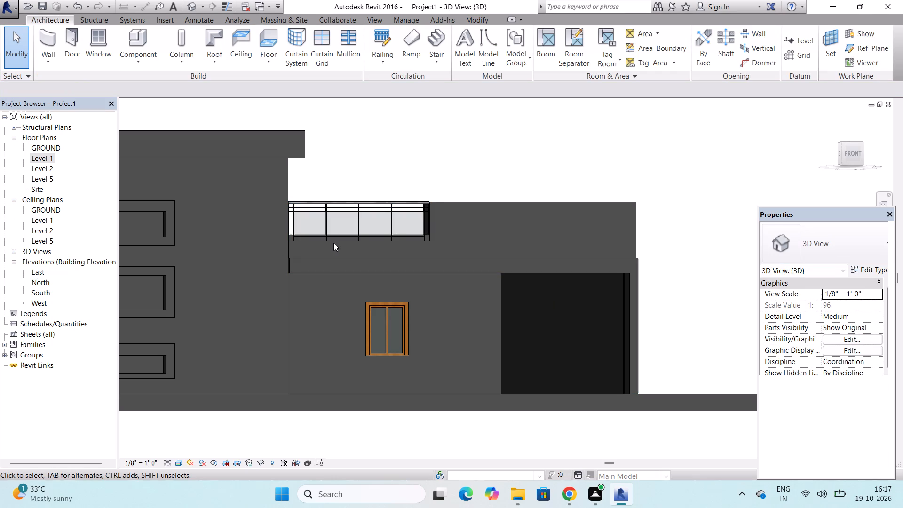
Open the Level 1 floor plan, showing the whole building outline.
scroll(332, 243, down, 10)
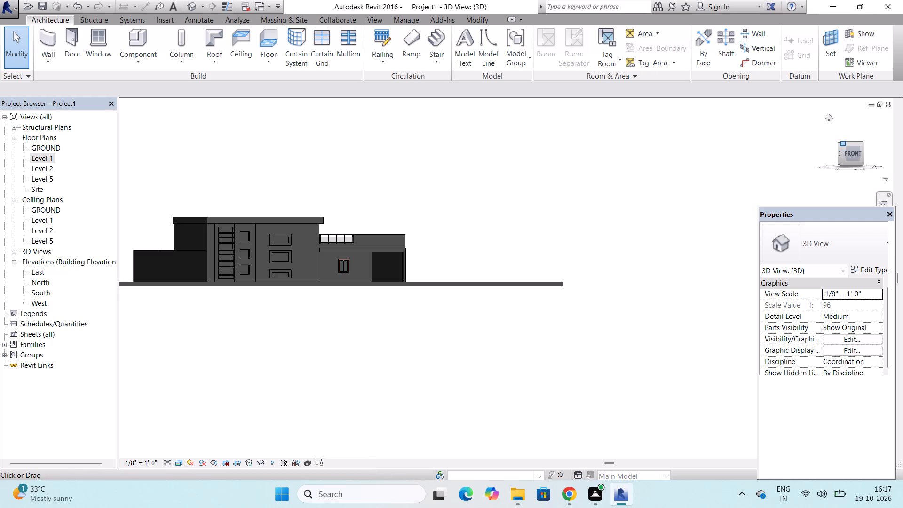
drag(842, 143, 696, 173)
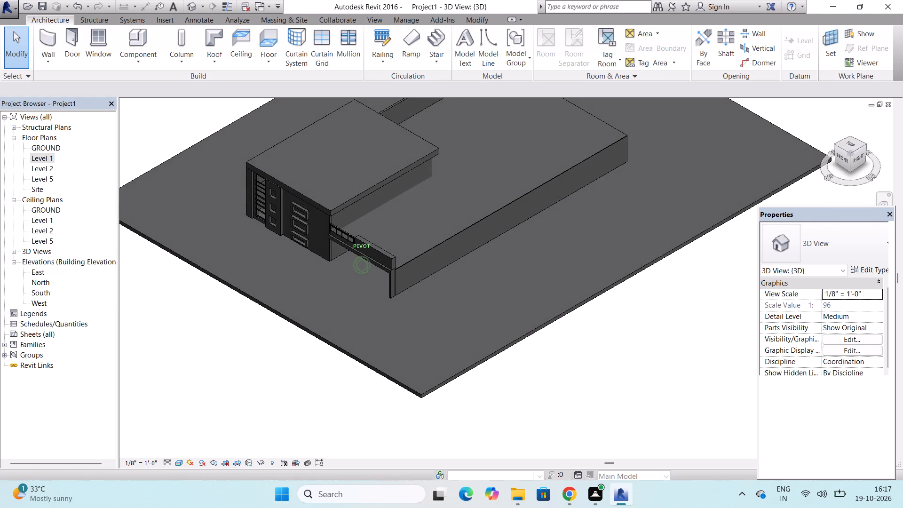
drag(696, 173, 746, 208)
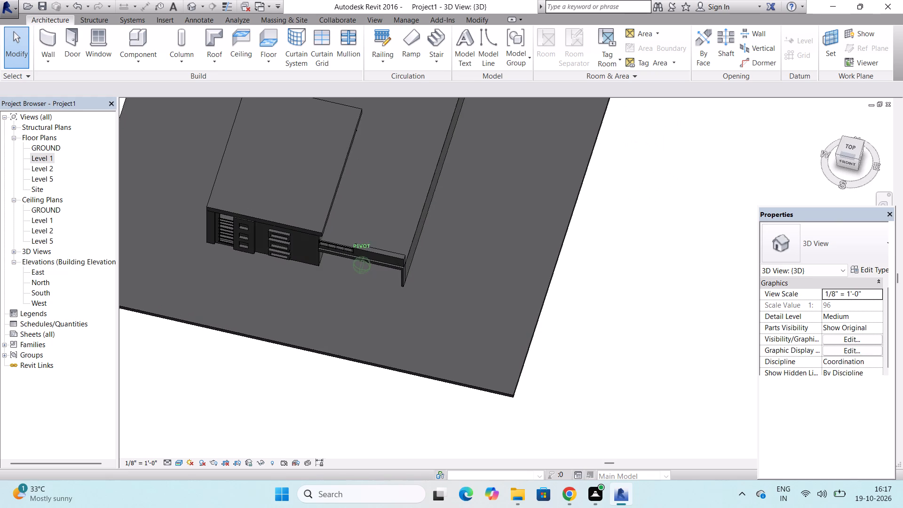
drag(746, 208, 602, 163)
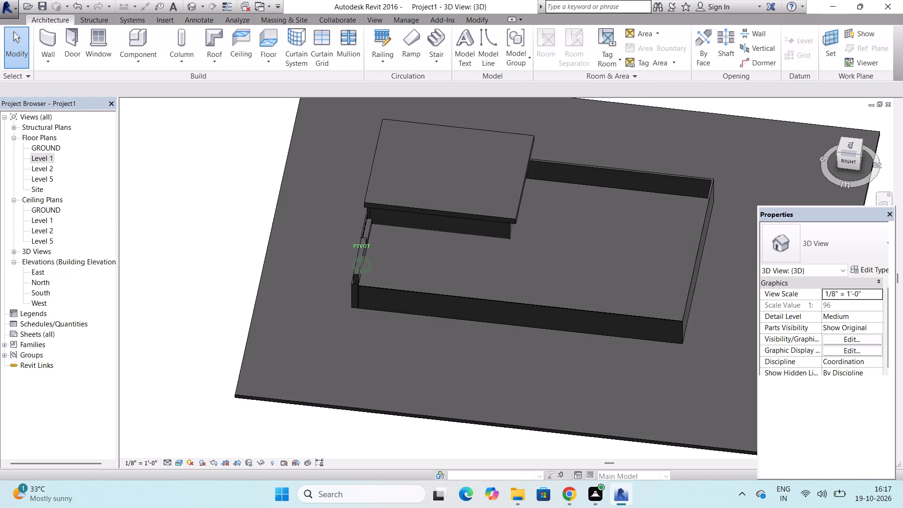
drag(602, 163, 626, 153)
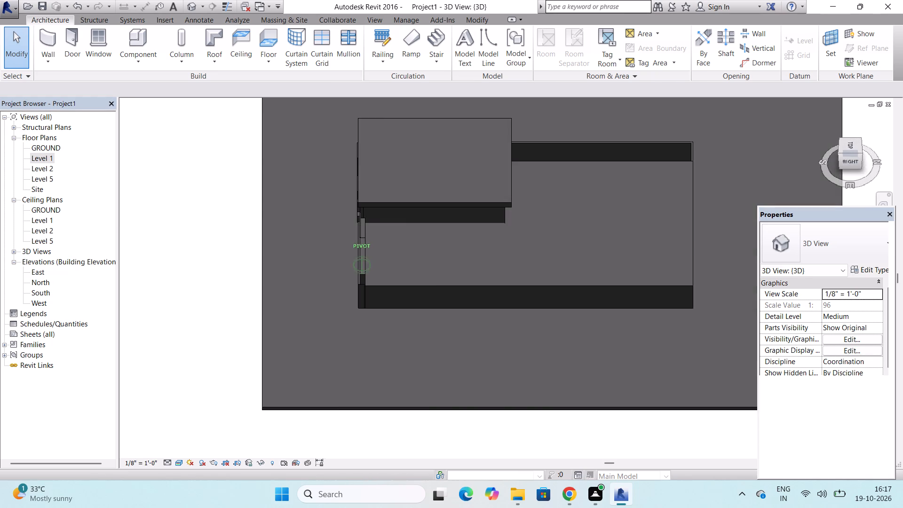
drag(626, 153, 774, 142)
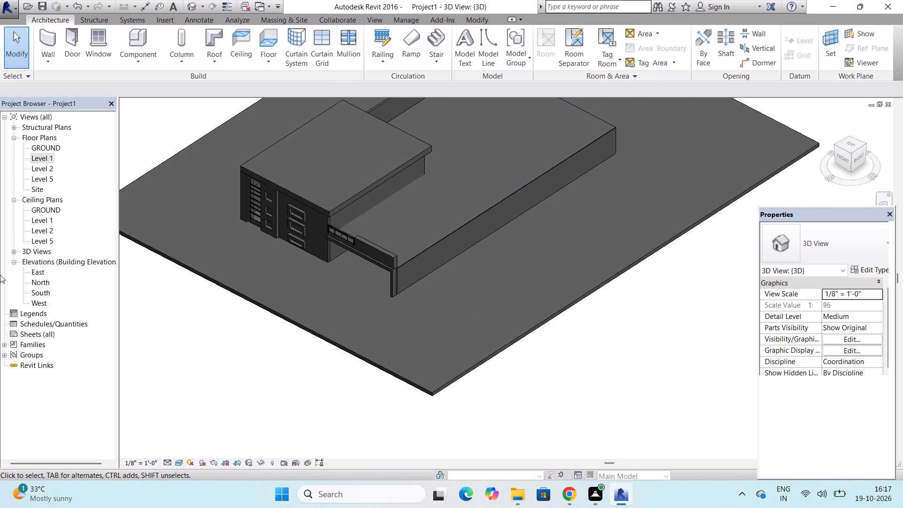
double_click(45, 155)
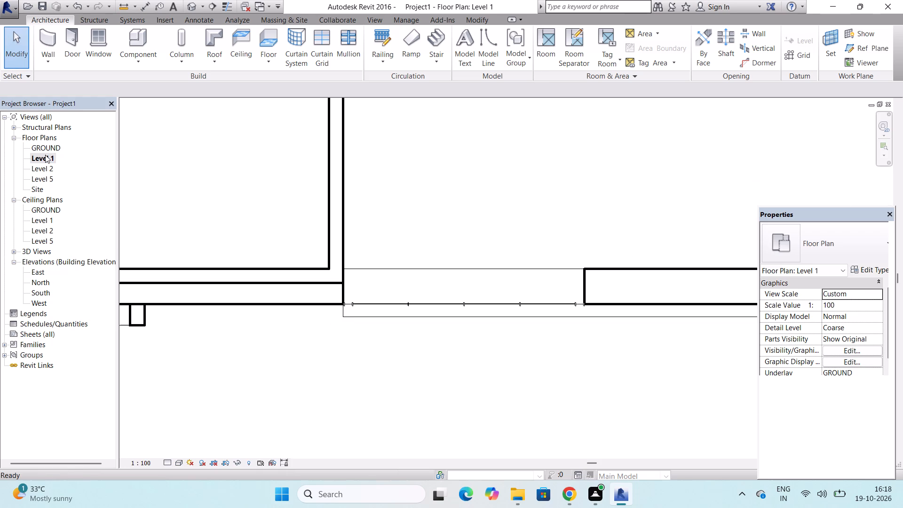
scroll(150, 193, down, 7)
scroll(362, 298, down, 5)
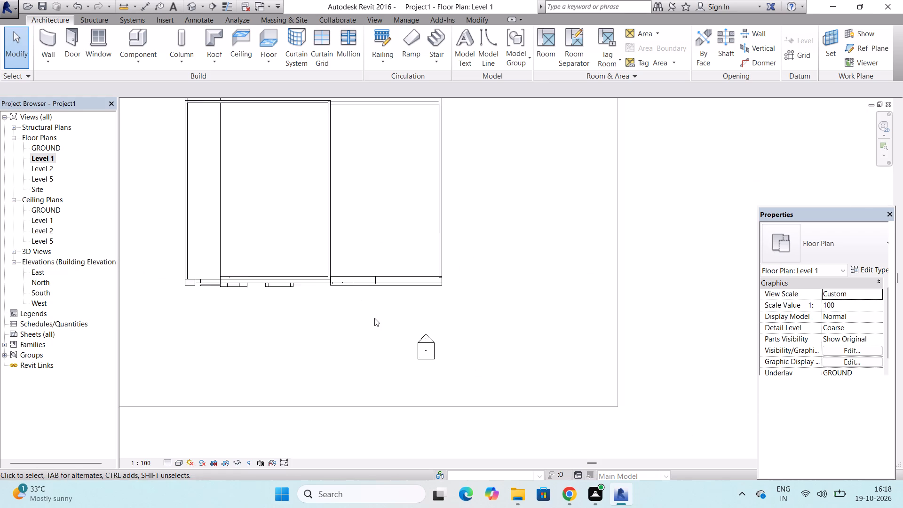
scroll(374, 318, down, 1)
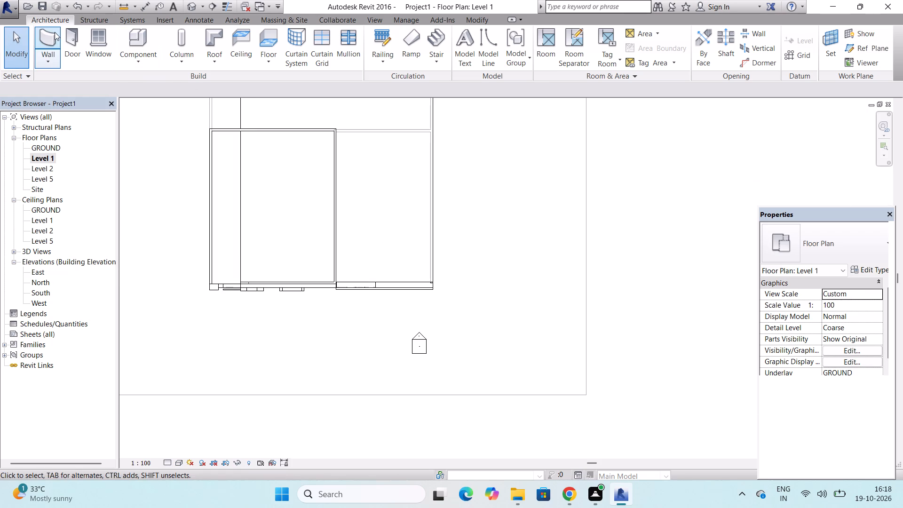
Draw a Generic - 9" wall on Level 1 over the right side wall, from the front corner about 104' to the rear corner.
click(55, 32)
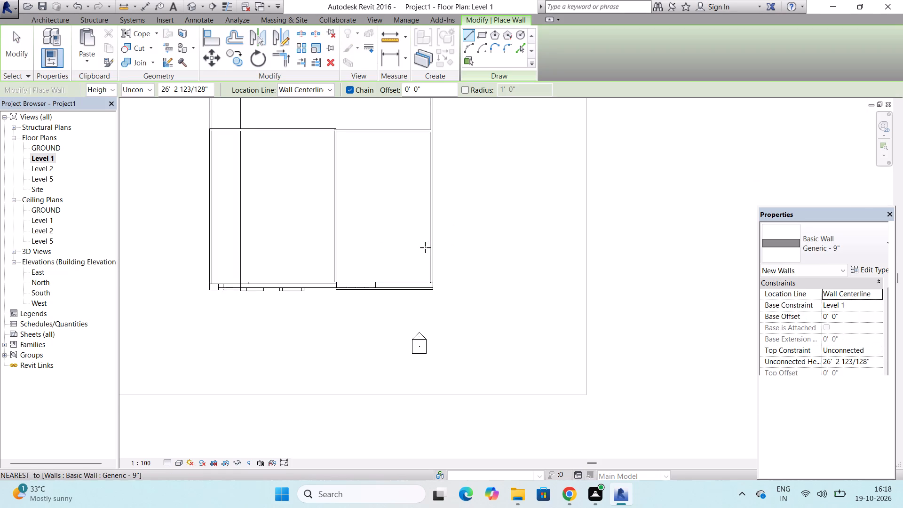
scroll(425, 247, up, 8)
scroll(447, 343, up, 3)
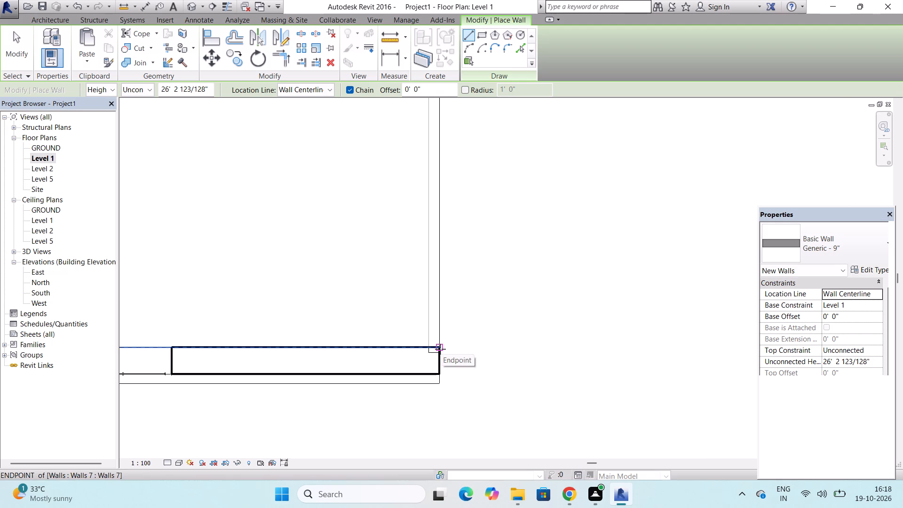
click(440, 349)
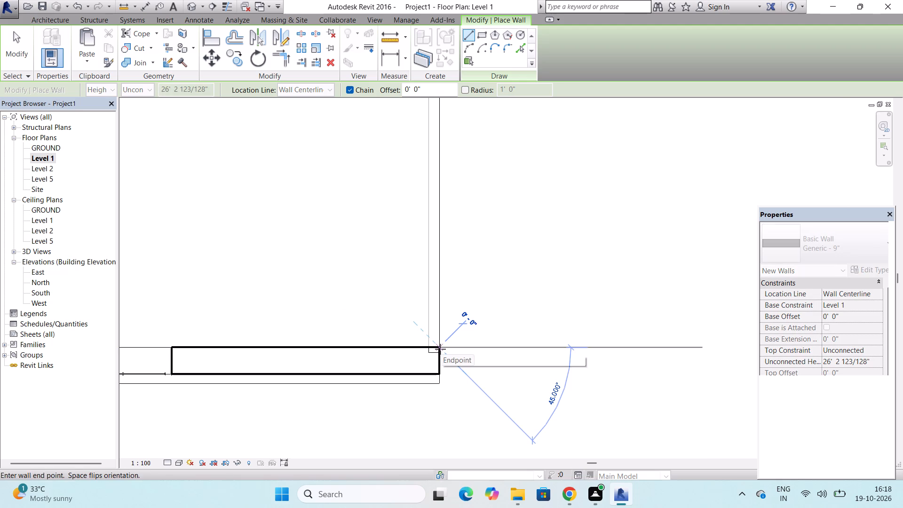
key(Escape)
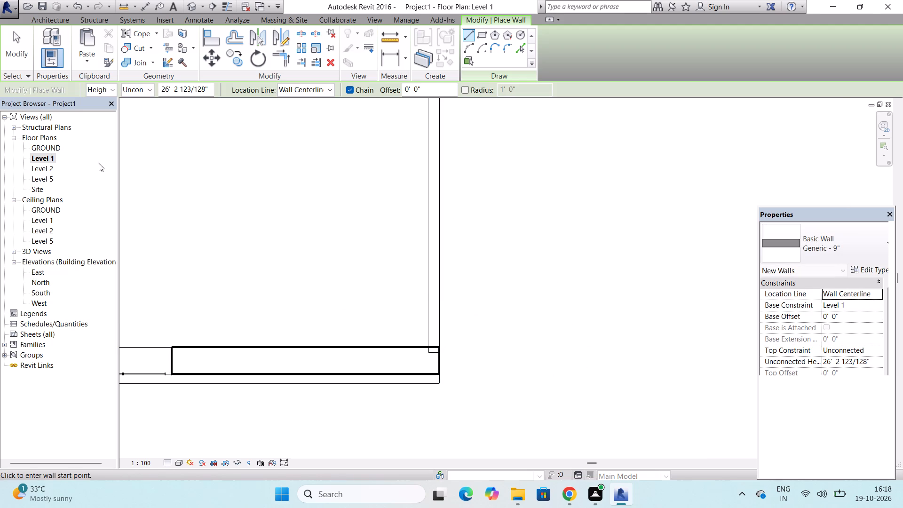
click(469, 35)
scroll(429, 346, up, 4)
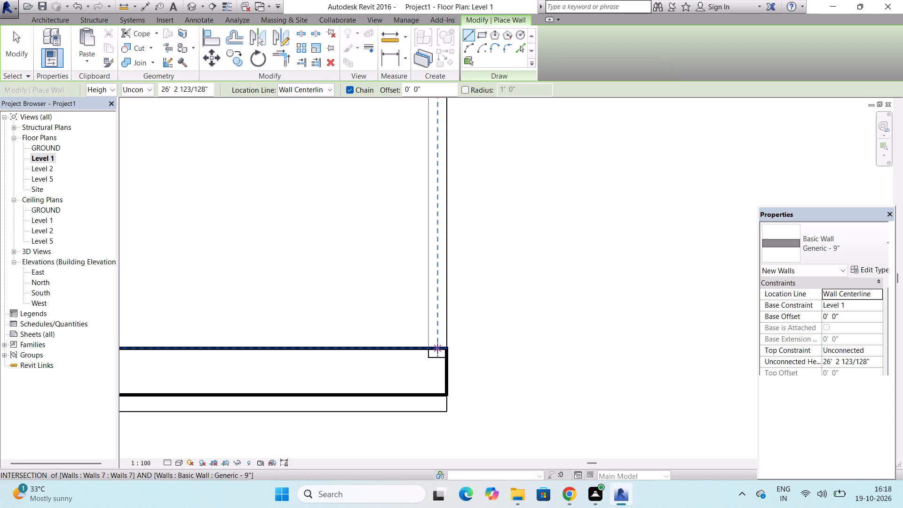
click(439, 358)
scroll(439, 358, down, 8)
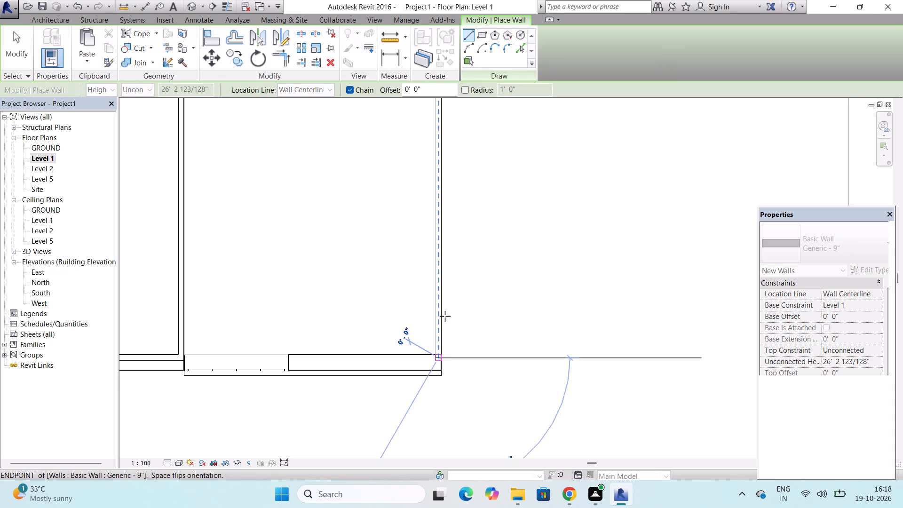
scroll(430, 304, down, 4)
scroll(420, 366, down, 5)
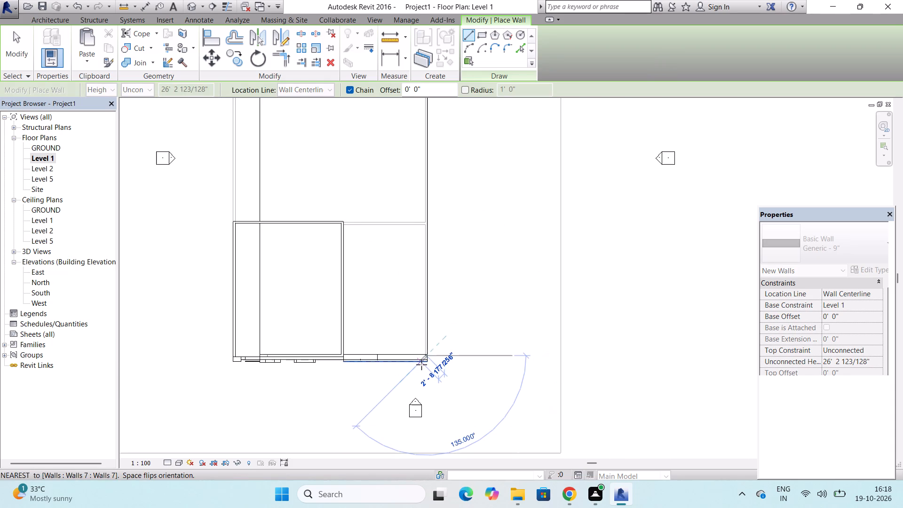
scroll(421, 365, down, 3)
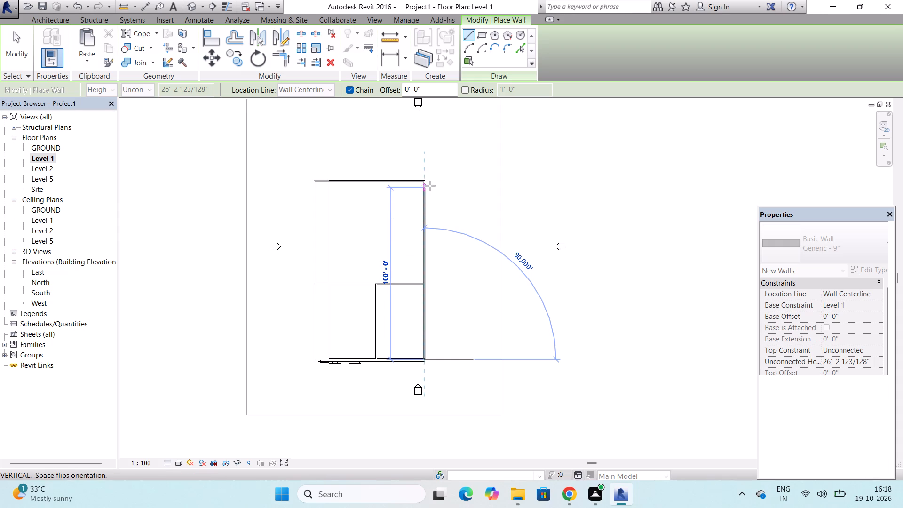
scroll(430, 186, up, 5)
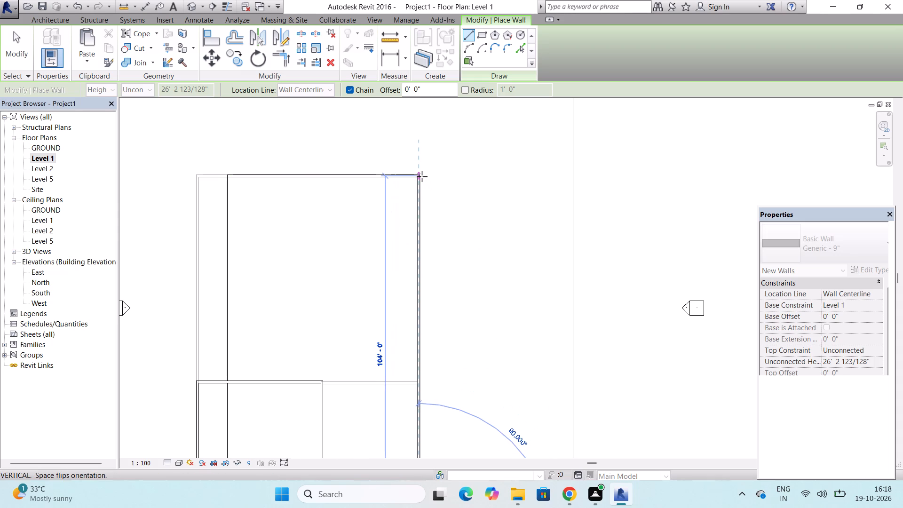
click(422, 176)
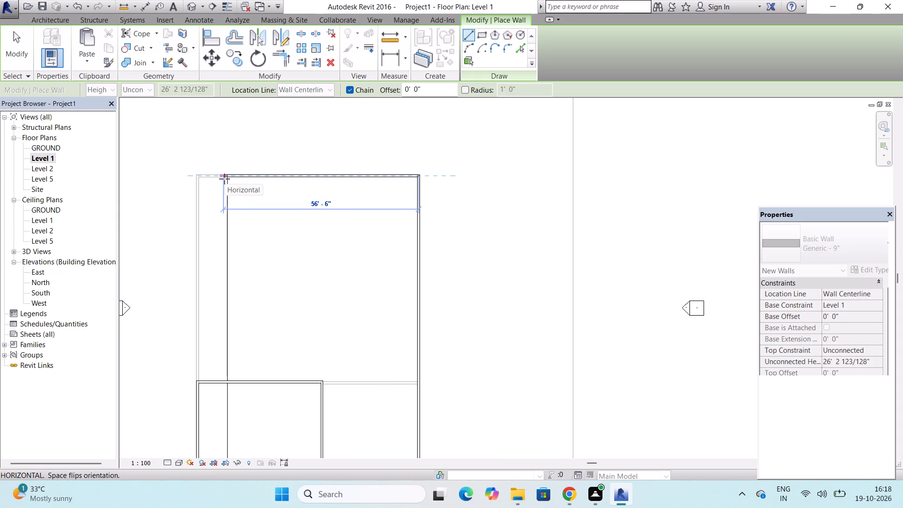
Continue the wall along the rear edge for about 64' 6" to the rear-left corner.
scroll(224, 179, up, 4)
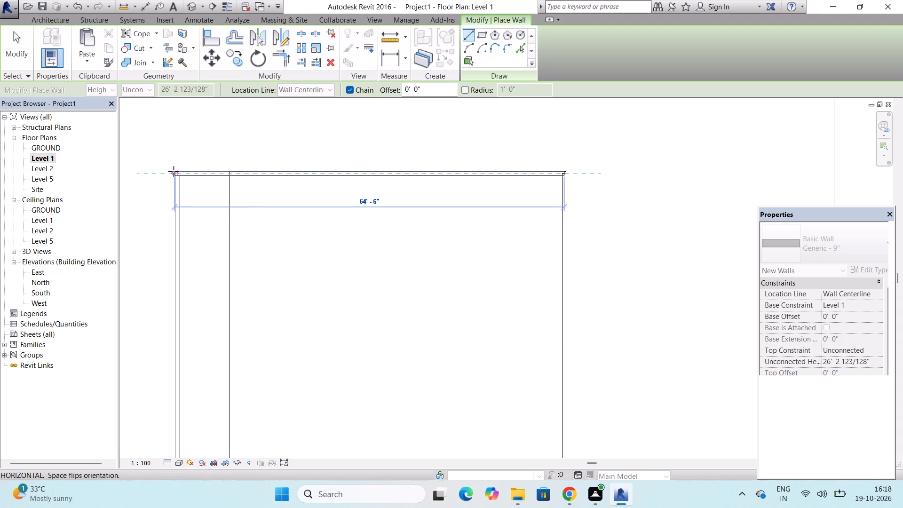
scroll(174, 171, up, 5)
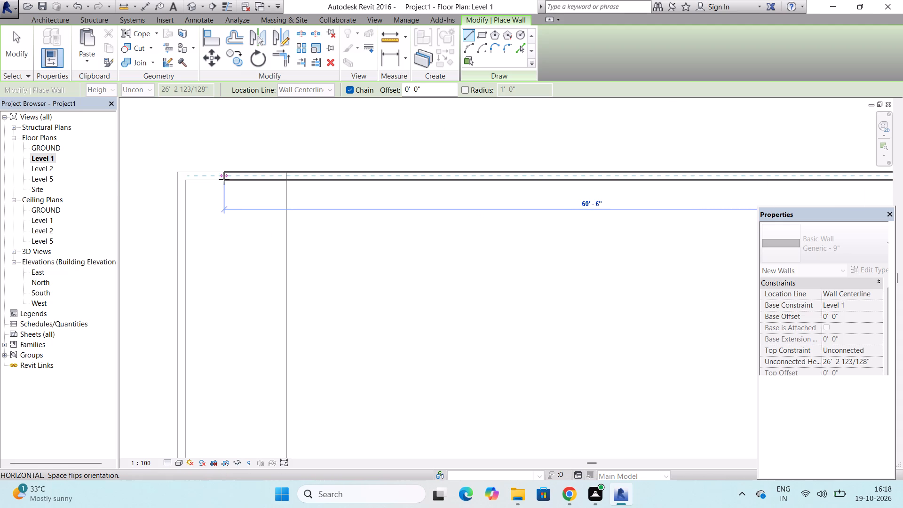
click(175, 176)
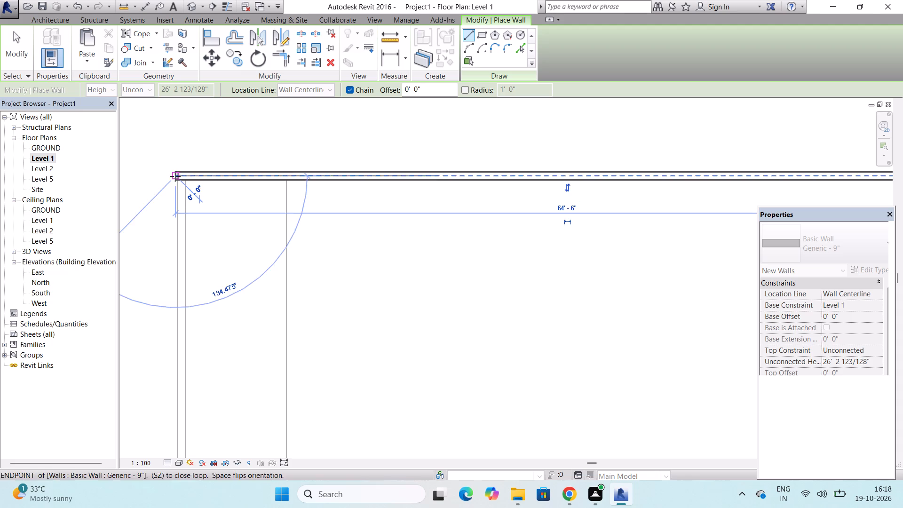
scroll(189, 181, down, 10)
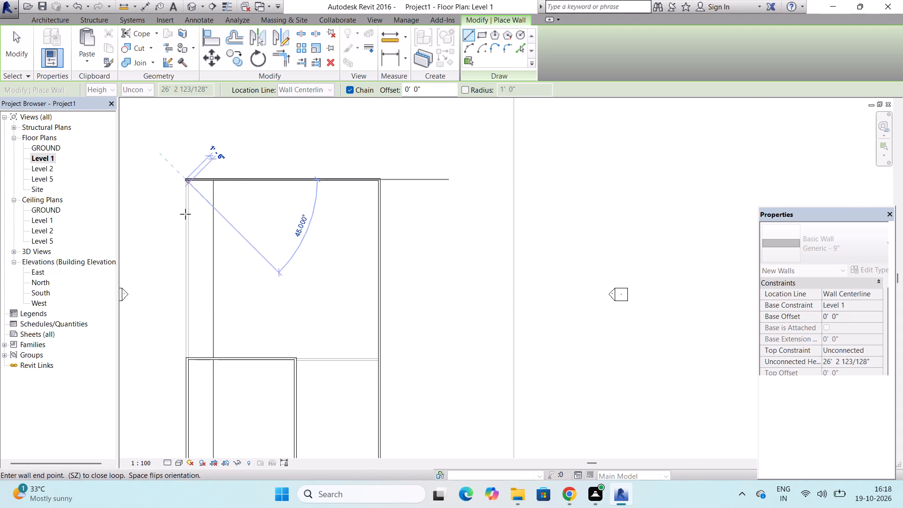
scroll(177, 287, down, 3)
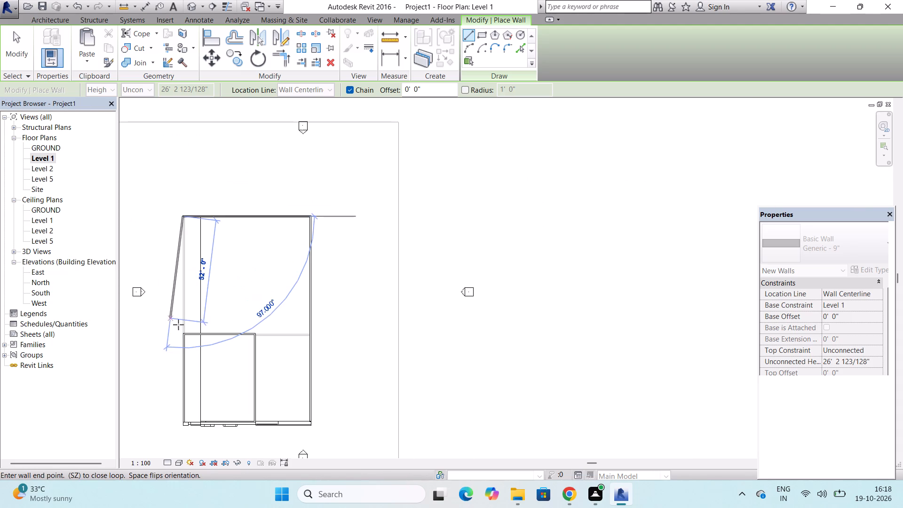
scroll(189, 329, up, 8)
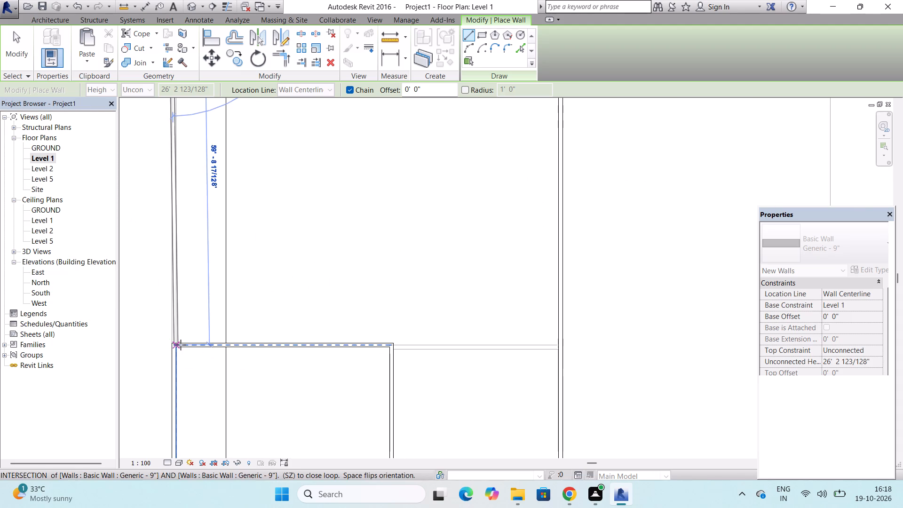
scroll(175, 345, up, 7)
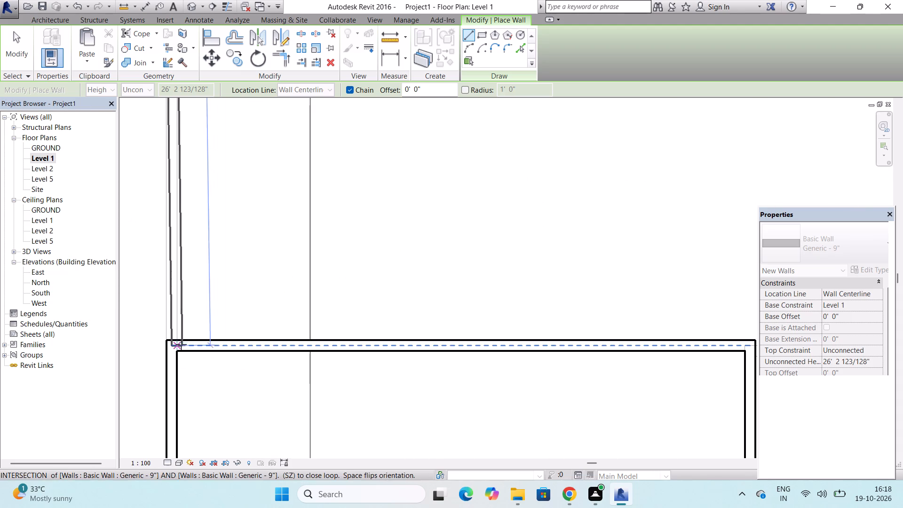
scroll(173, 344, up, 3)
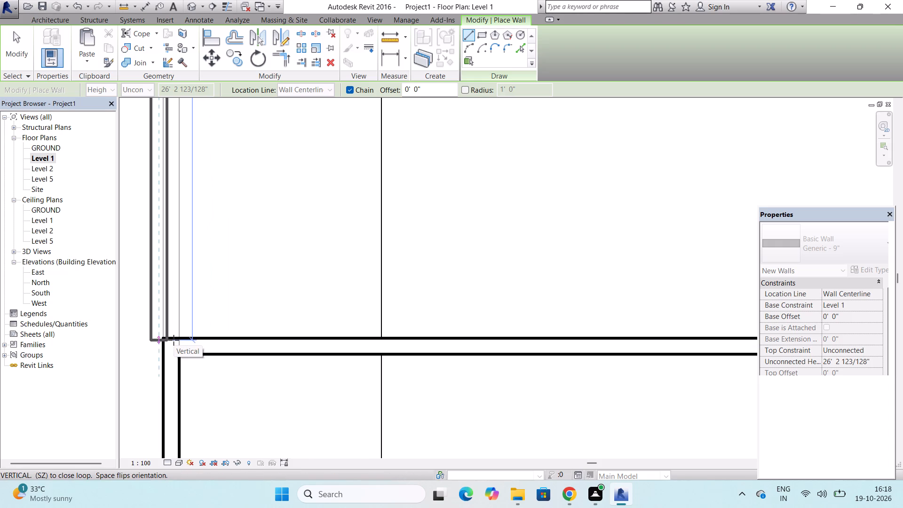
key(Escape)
Draw a Generic - 9" wall on Level 1 along the left side, from the front block's rear-left corner to the rear wall.
scroll(176, 363, down, 14)
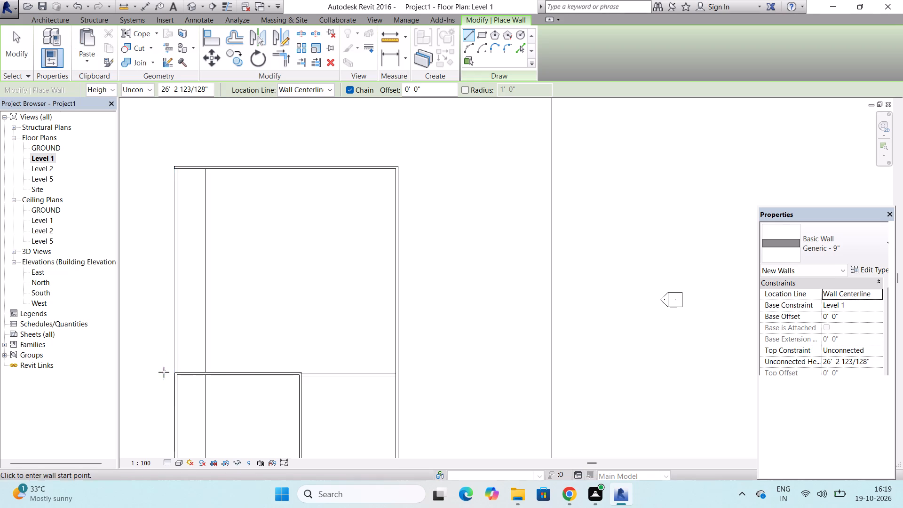
scroll(164, 374, up, 17)
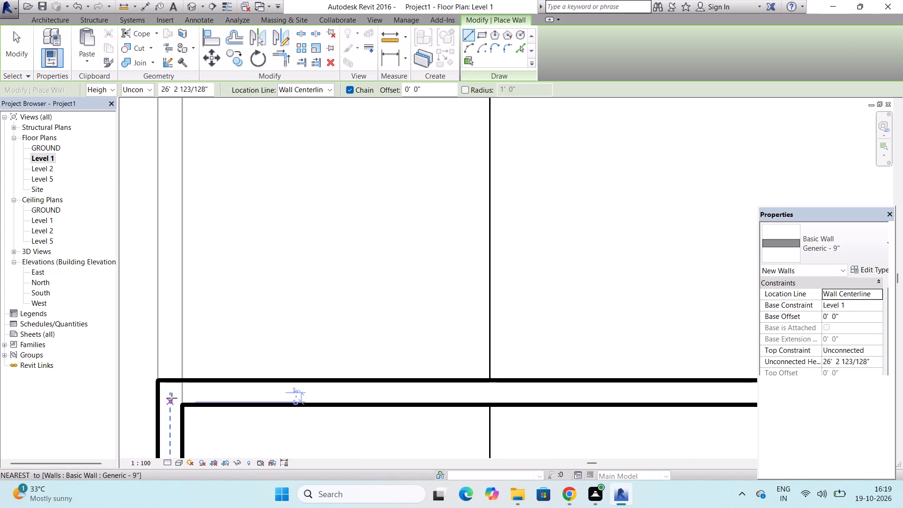
click(172, 382)
scroll(172, 382, down, 8)
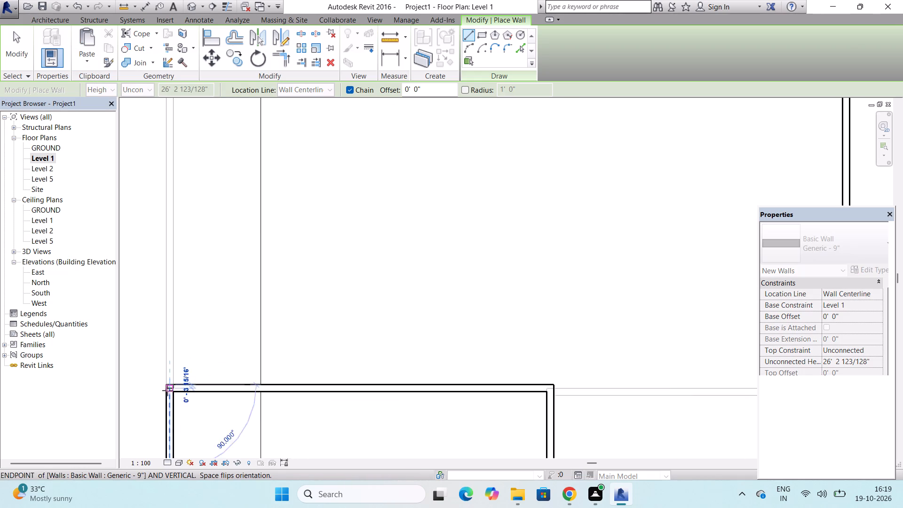
scroll(167, 390, down, 10)
scroll(174, 209, up, 4)
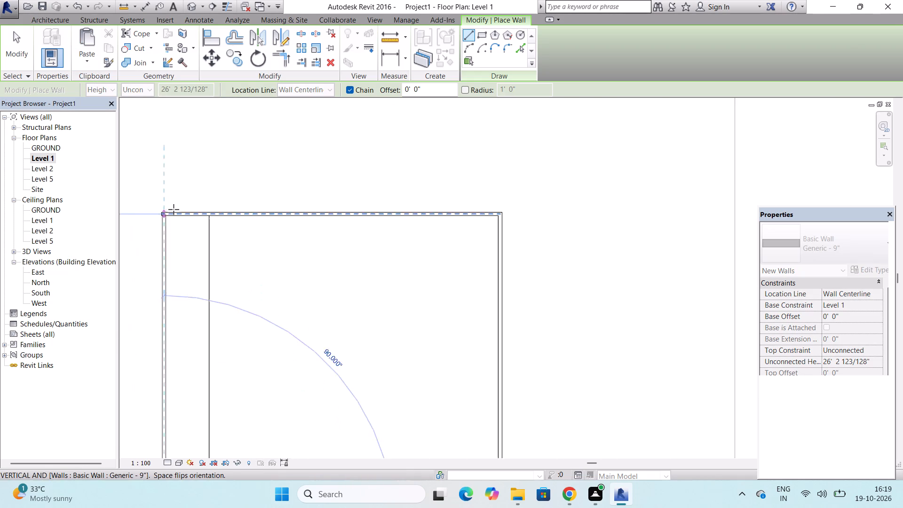
scroll(174, 209, up, 6)
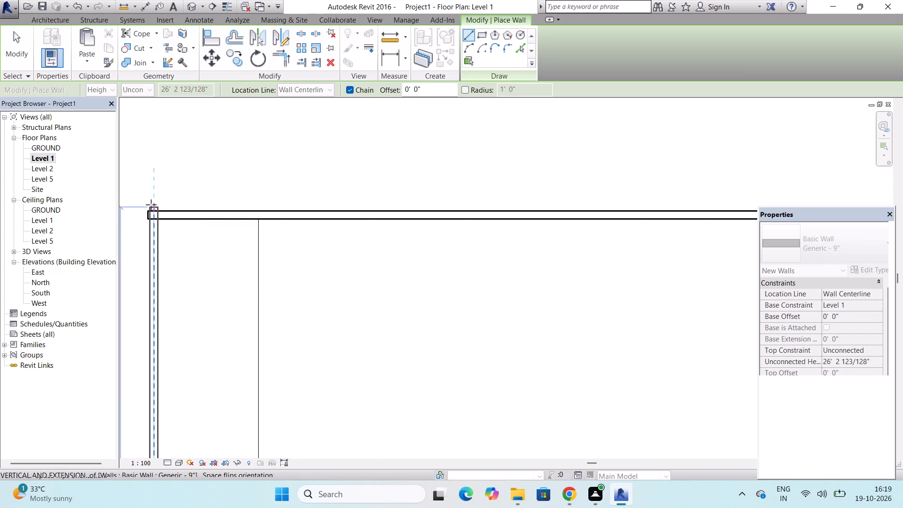
scroll(154, 211, up, 8)
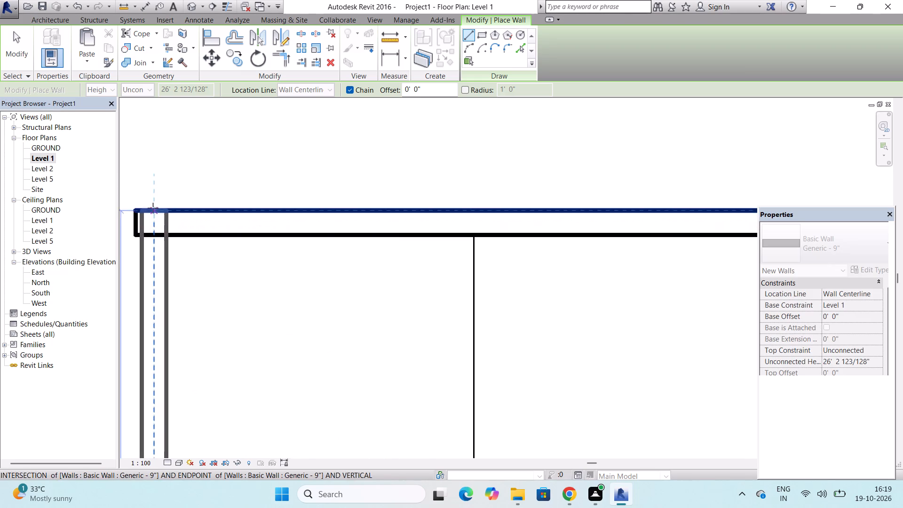
click(148, 209)
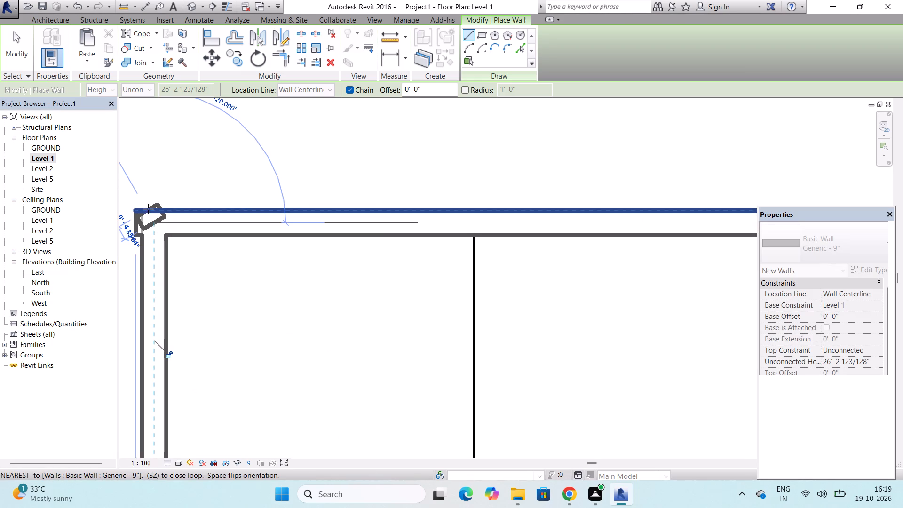
key(Escape)
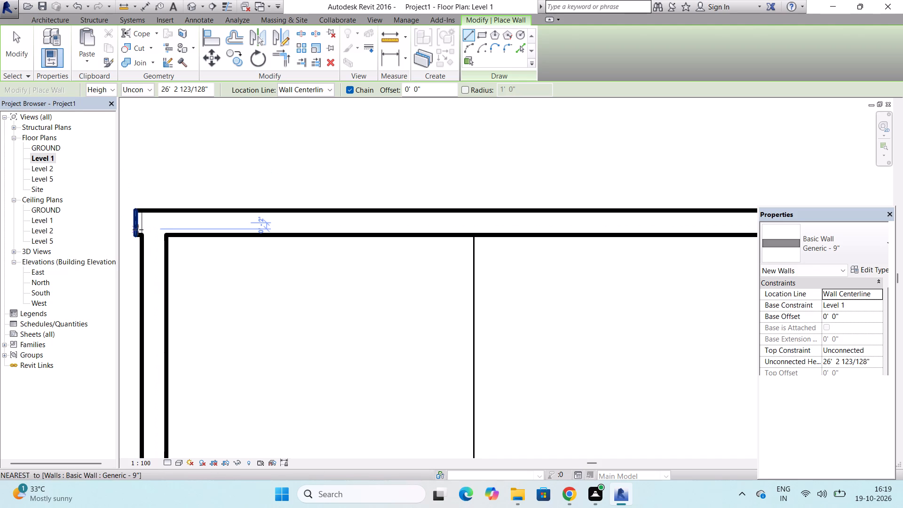
key(Escape)
key(Escape)
key(Escape)
Shorten the rear wall's overhanging left end so it sits flush with the left side wall's outer face.
click(136, 226)
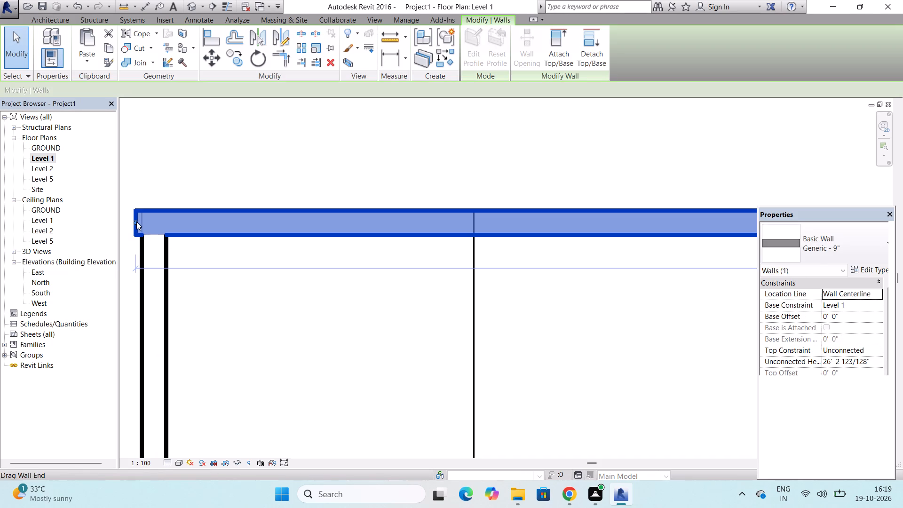
drag(136, 222, 144, 221)
key(Escape)
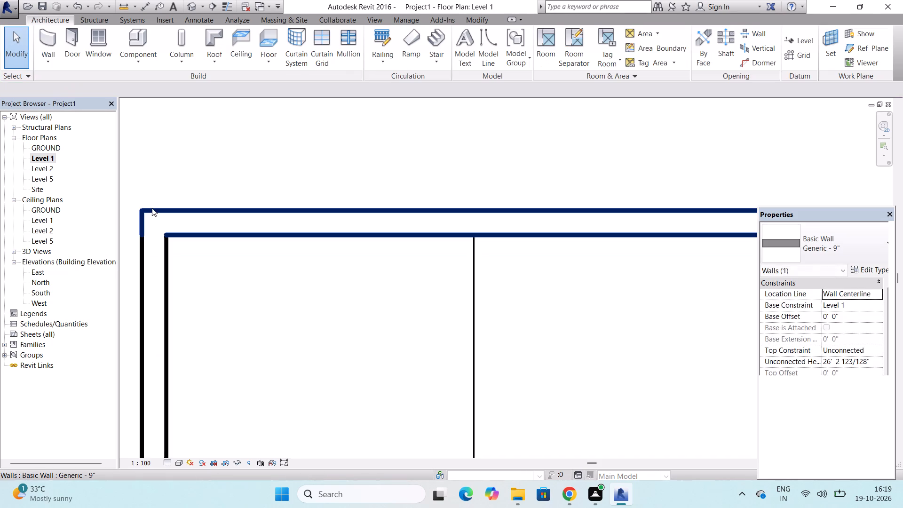
In the 3D view, lower the top of the right side Level 1 wall to a height of about 4' 11".
click(190, 0)
scroll(190, 175, down, 4)
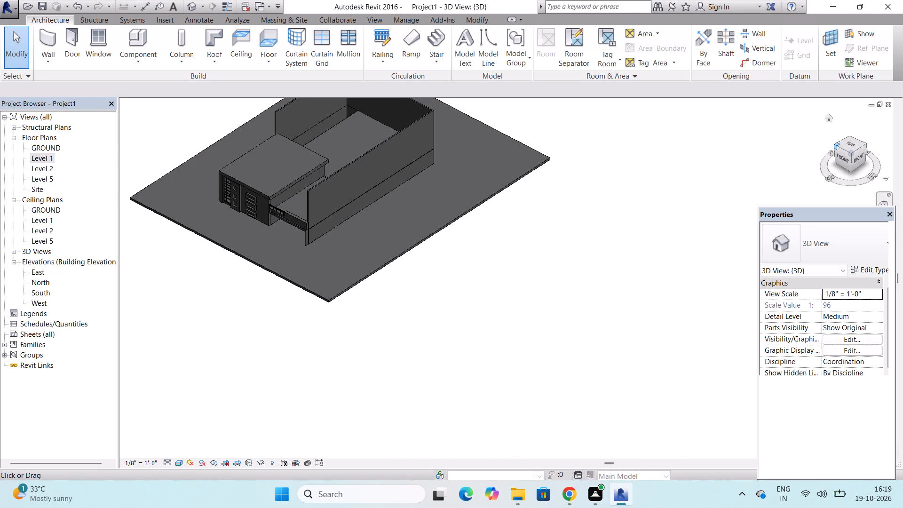
drag(835, 146, 821, 120)
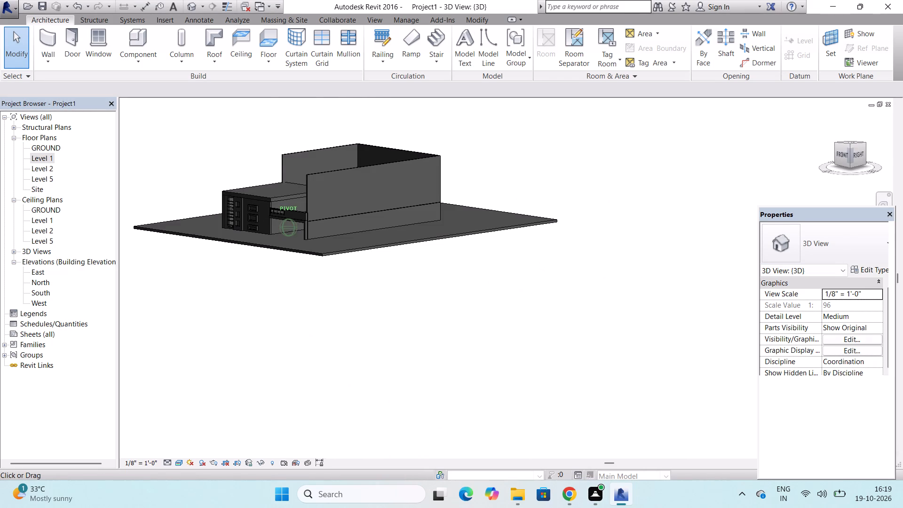
drag(821, 120, 765, 125)
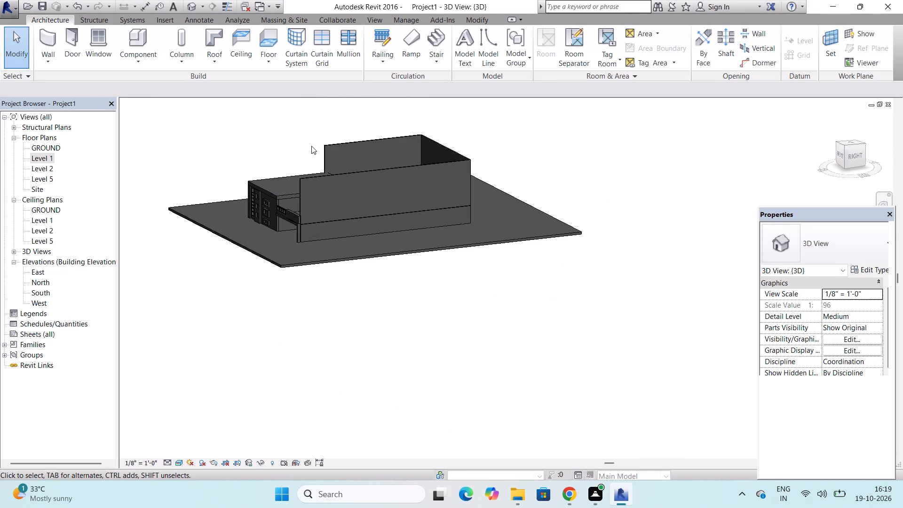
scroll(302, 206, up, 10)
scroll(303, 237, down, 4)
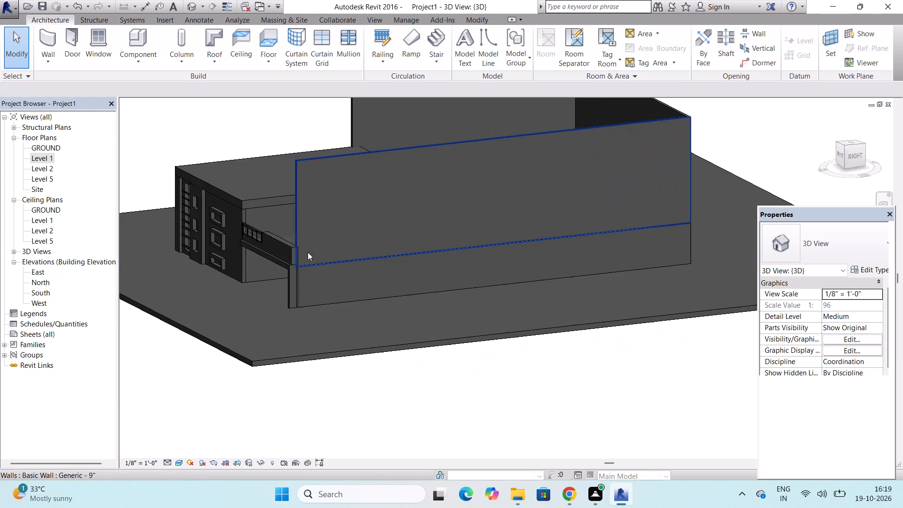
click(375, 155)
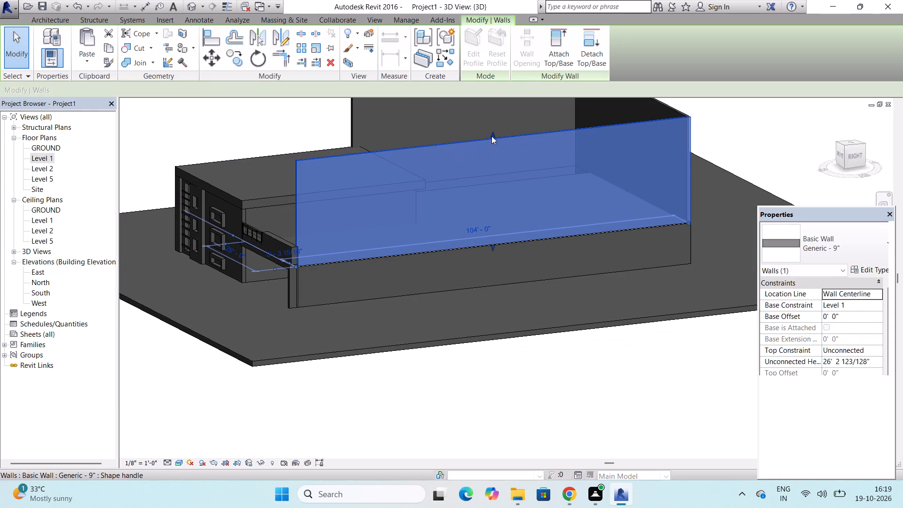
drag(491, 136, 492, 214)
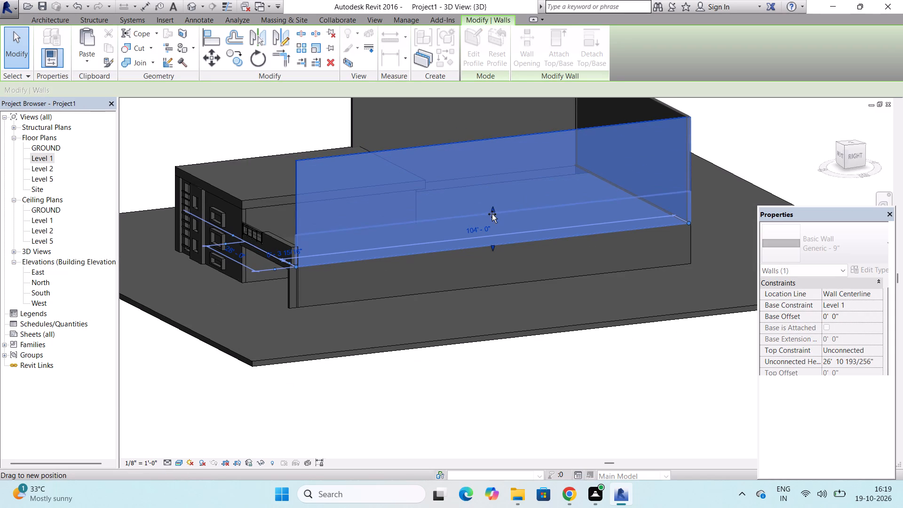
drag(492, 214, 493, 224)
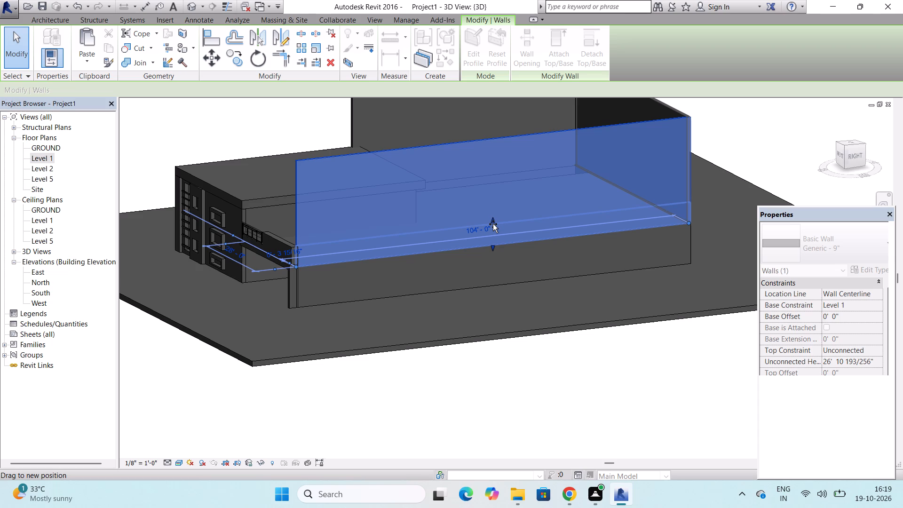
drag(493, 224, 493, 225)
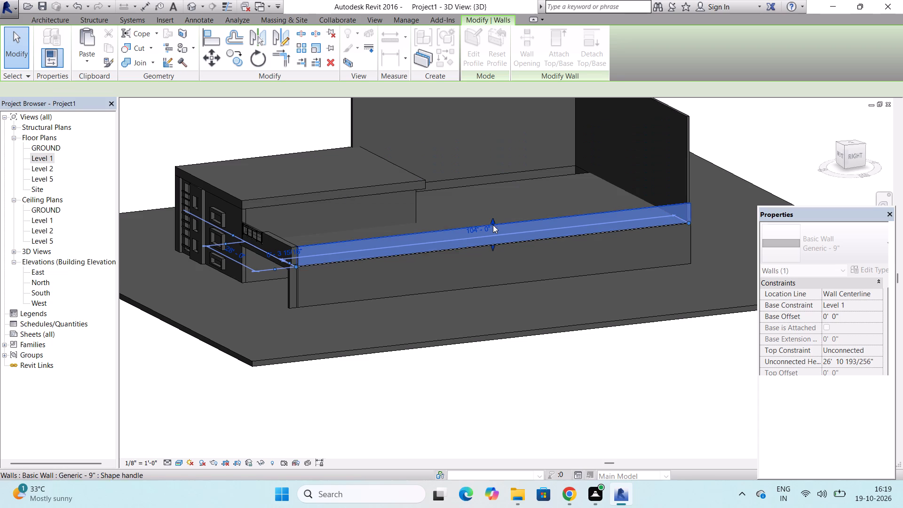
Lower the top of the rear Level 1 wall to a height of about 5' 1".
scroll(368, 243, up, 3)
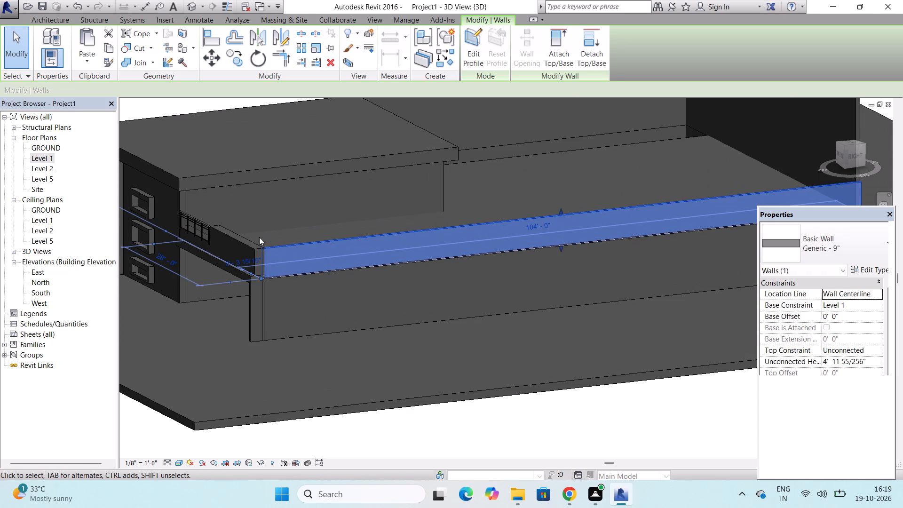
scroll(234, 277, down, 4)
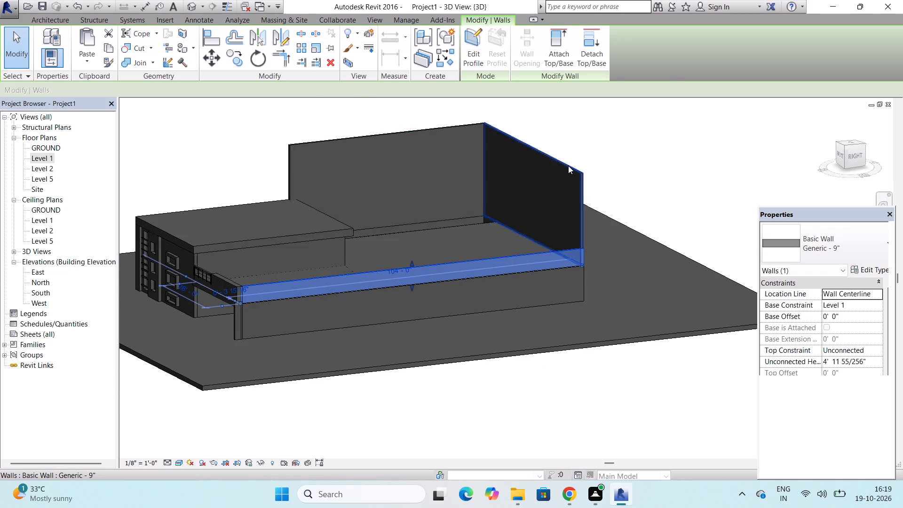
click(568, 166)
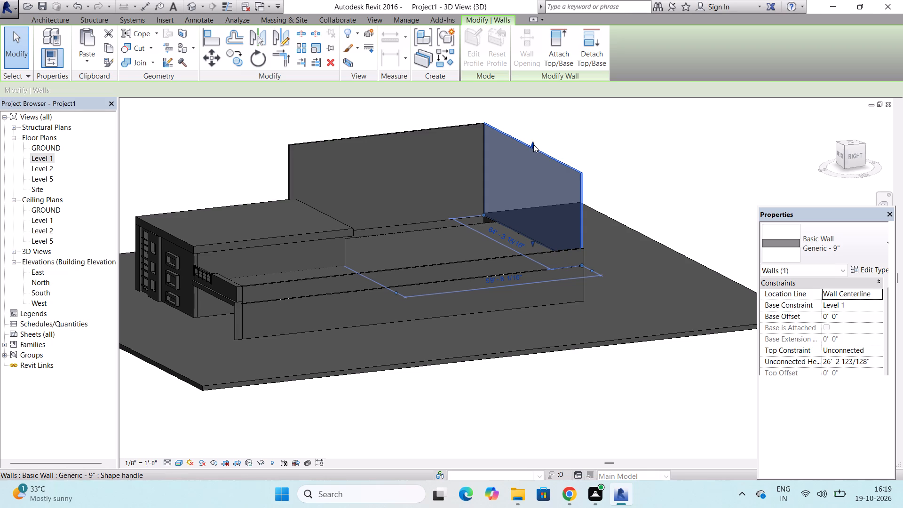
drag(533, 144, 529, 212)
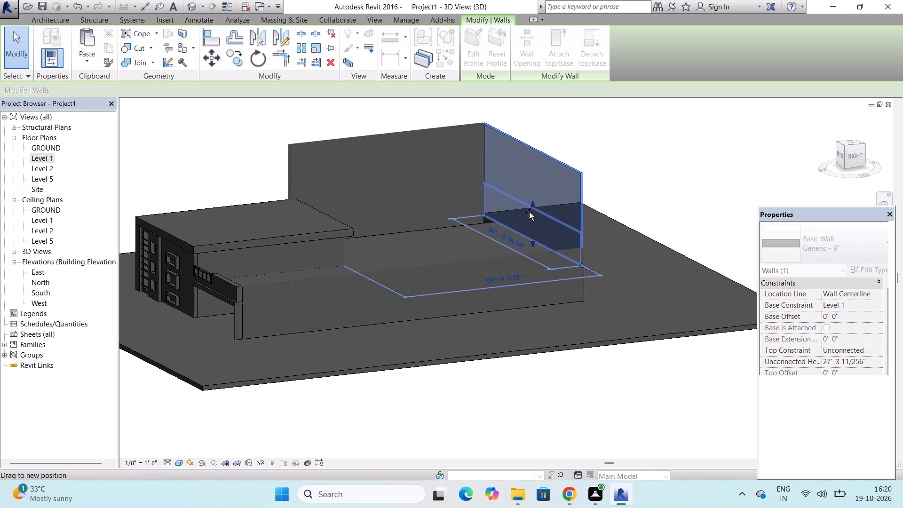
drag(529, 212, 529, 222)
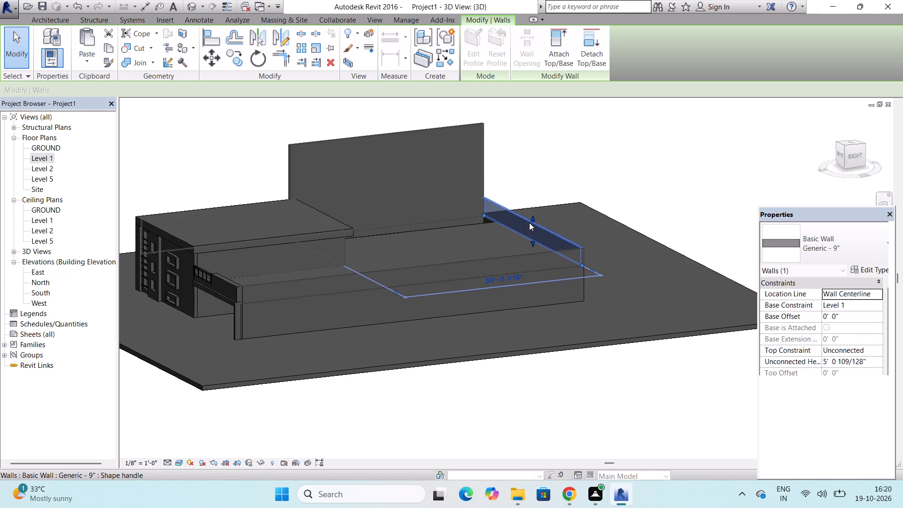
Lower the top of the left side Level 1 wall to a height of about 5' 0".
click(400, 133)
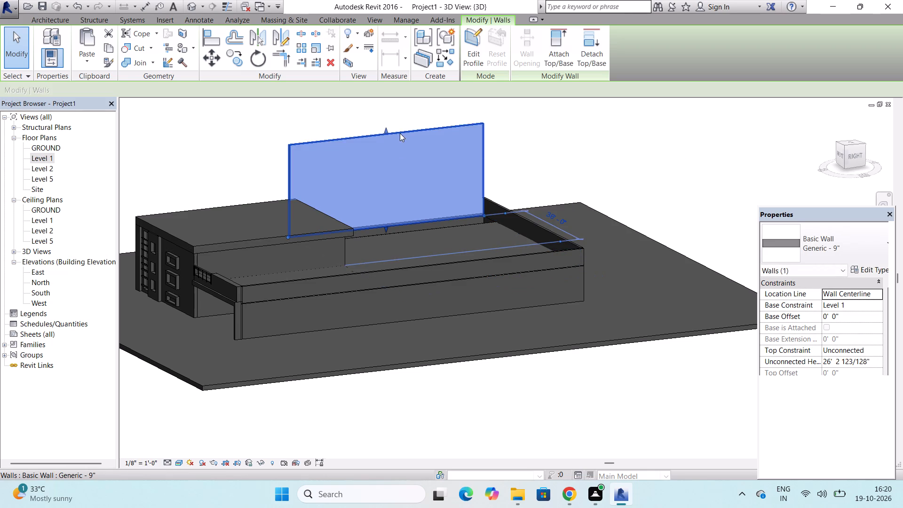
drag(386, 131, 404, 201)
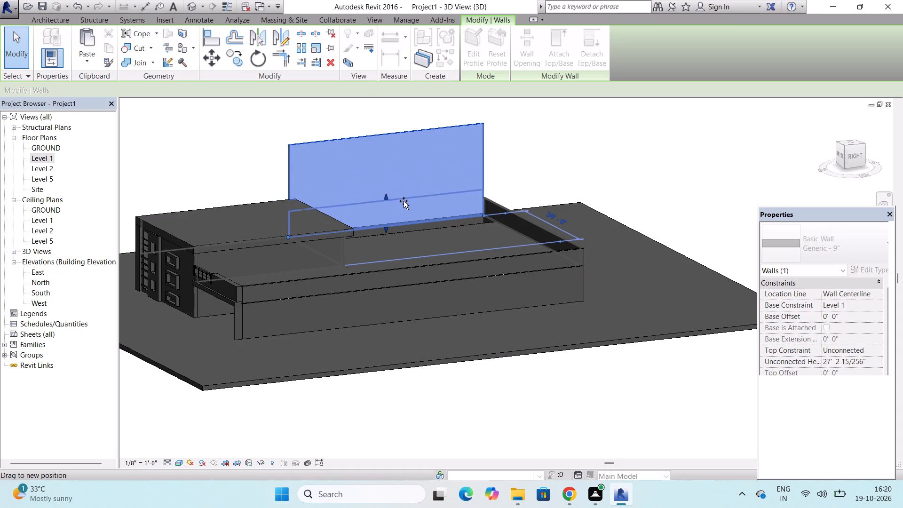
drag(404, 201, 404, 207)
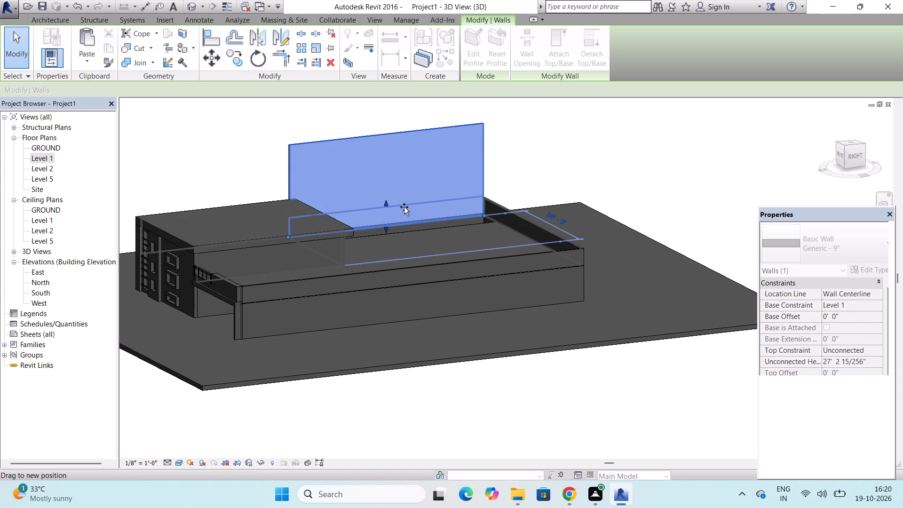
drag(404, 207, 405, 210)
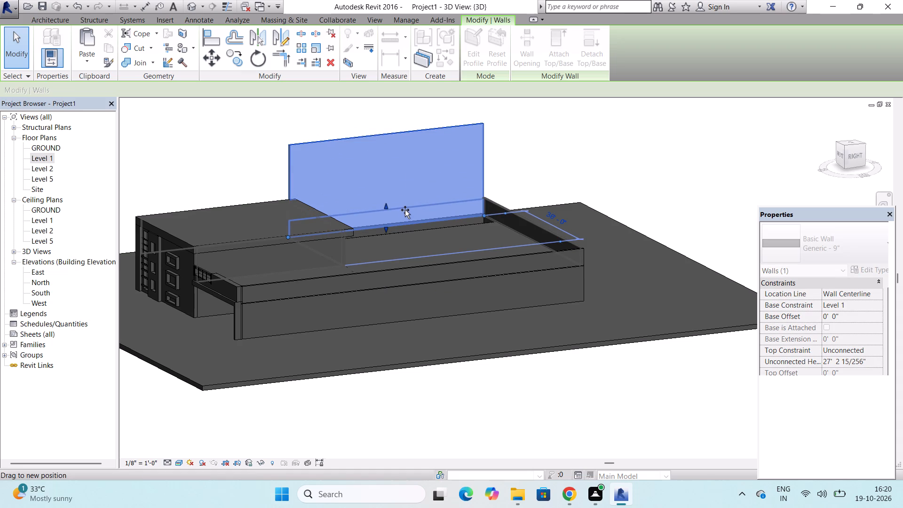
drag(405, 210, 404, 209)
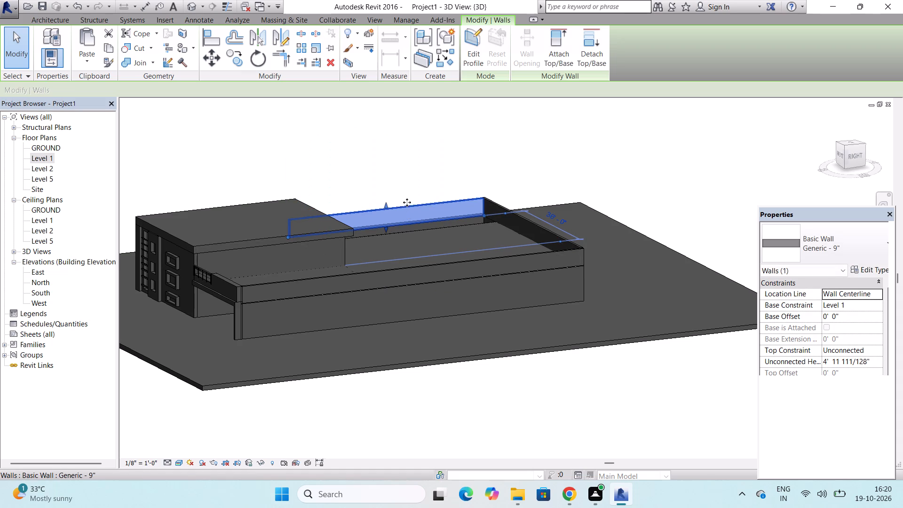
key(Escape)
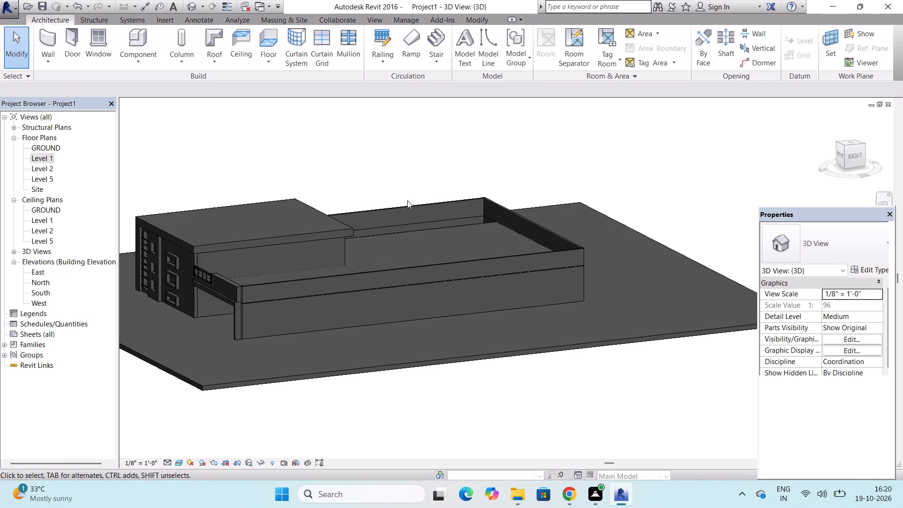
key(Escape)
Examine the model in 3D from the right side round to a straight front view.
scroll(407, 206, down, 2)
scroll(418, 252, down, 1)
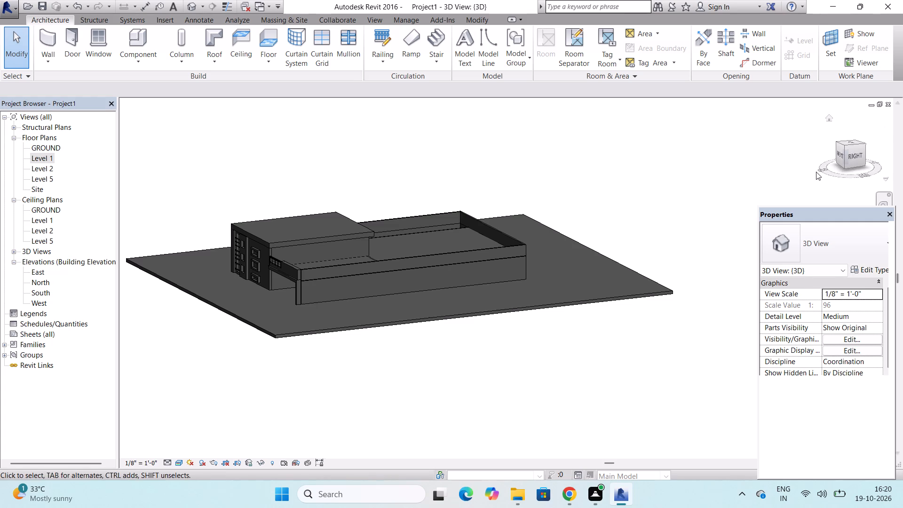
drag(835, 143, 850, 145)
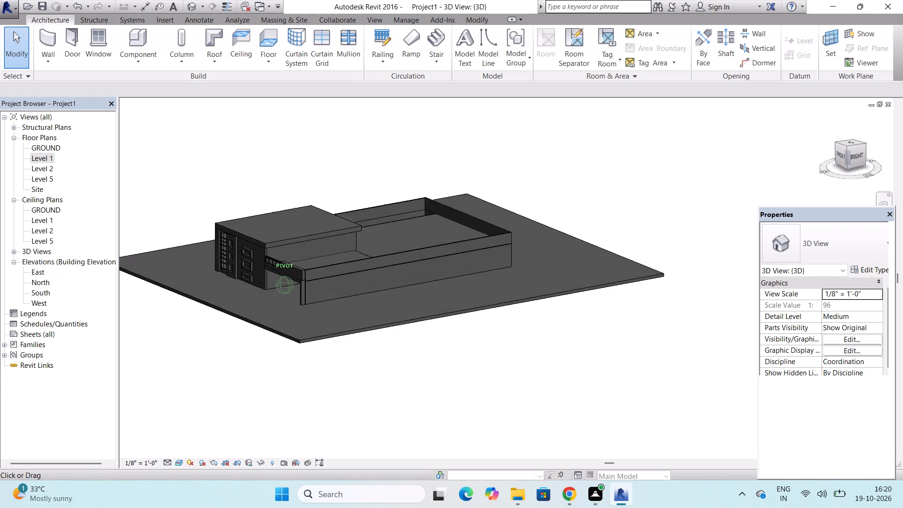
drag(850, 145, 878, 143)
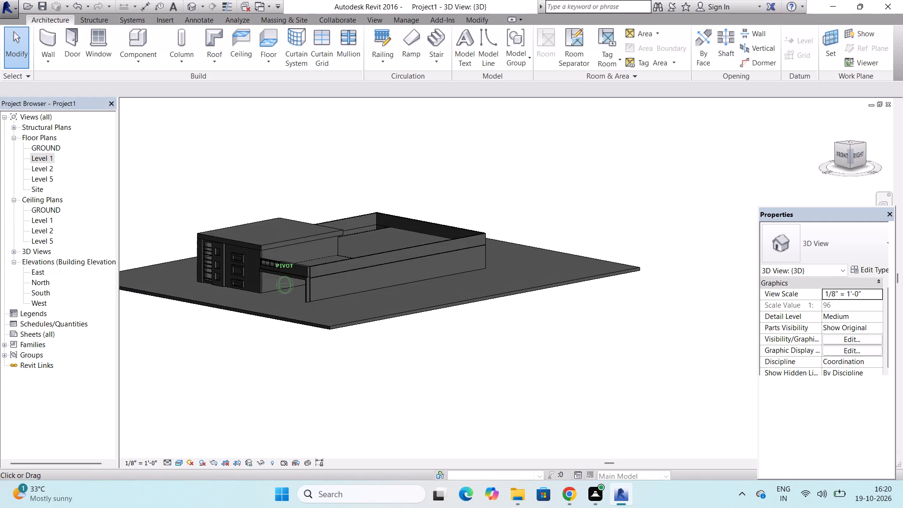
drag(878, 143, 223, 141)
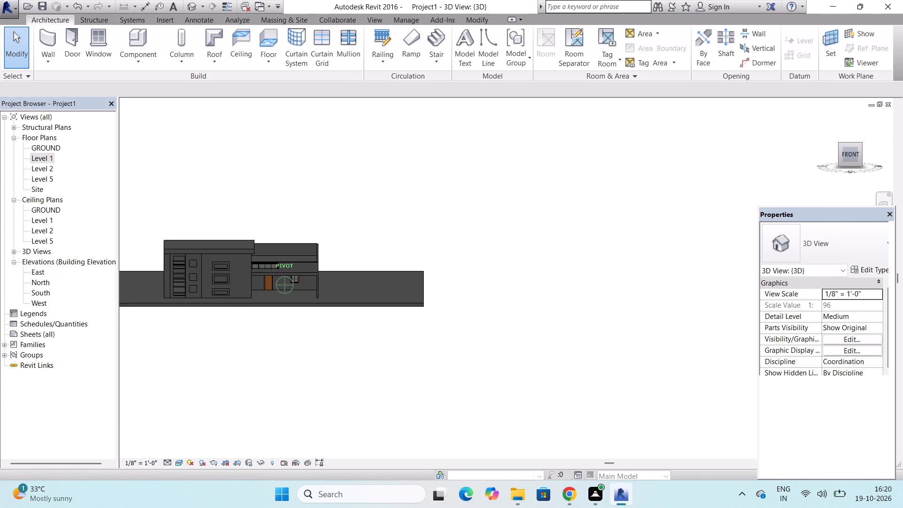
drag(223, 141, 186, 147)
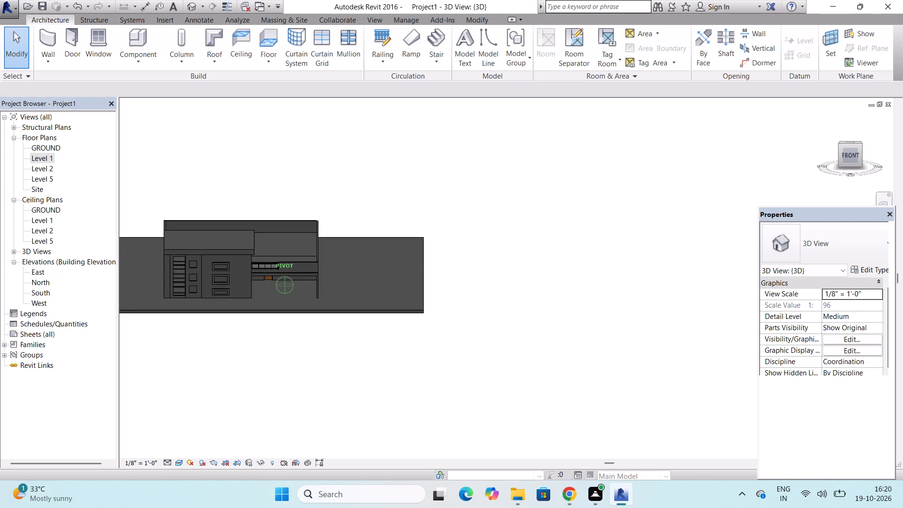
drag(186, 147, 187, 142)
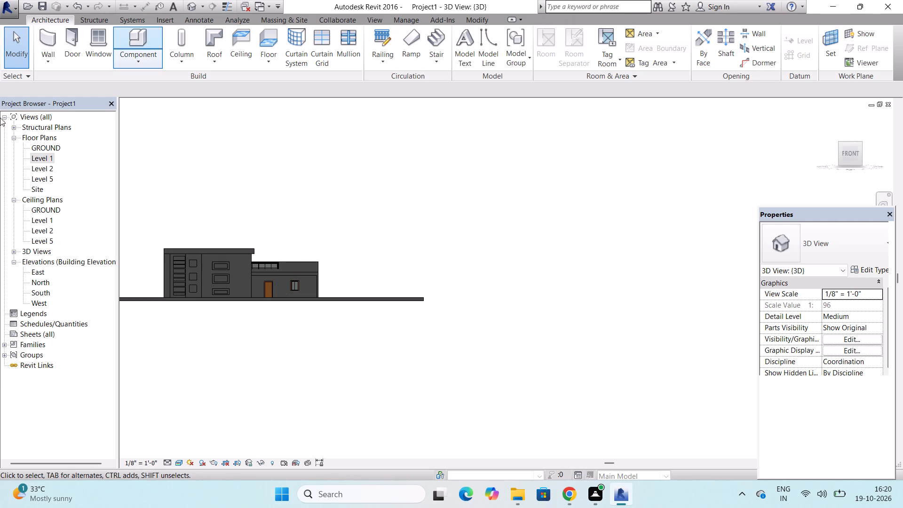
scroll(413, 255, down, 2)
scroll(534, 349, down, 3)
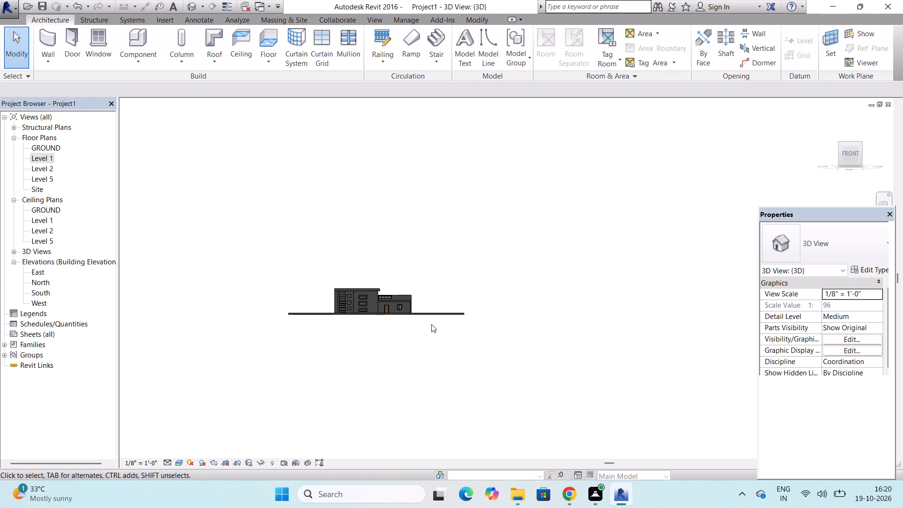
Edit the ground floor slab's boundary in the GROUND floor plan, moving its left edge inward, closer to the house.
scroll(377, 299, up, 6)
double_click(233, 333)
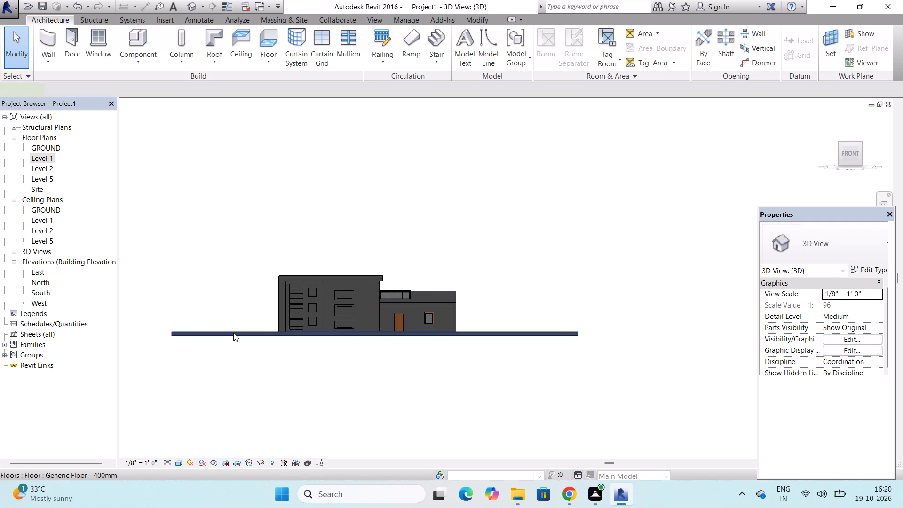
click(233, 333)
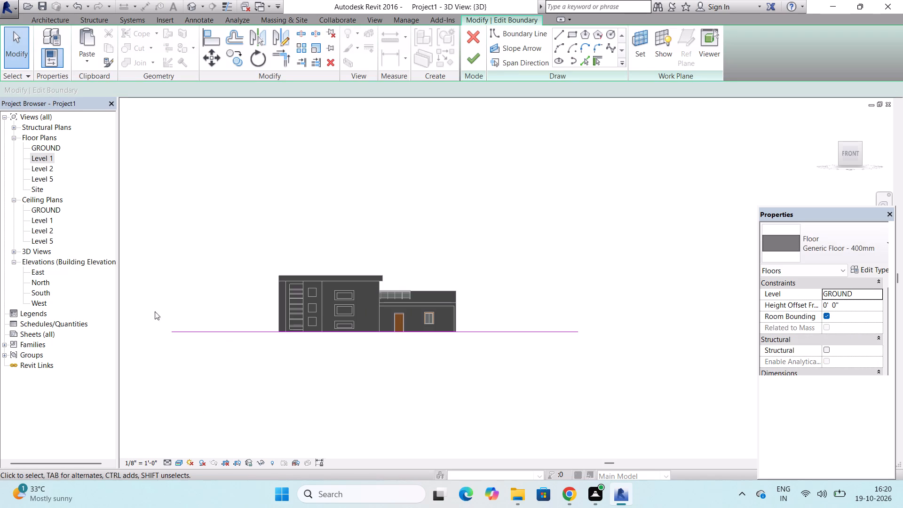
double_click(48, 148)
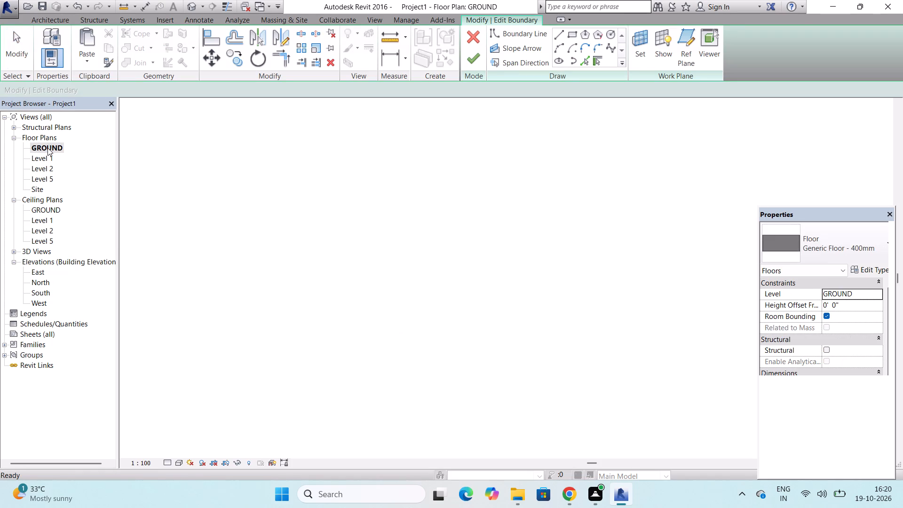
scroll(195, 254, down, 8)
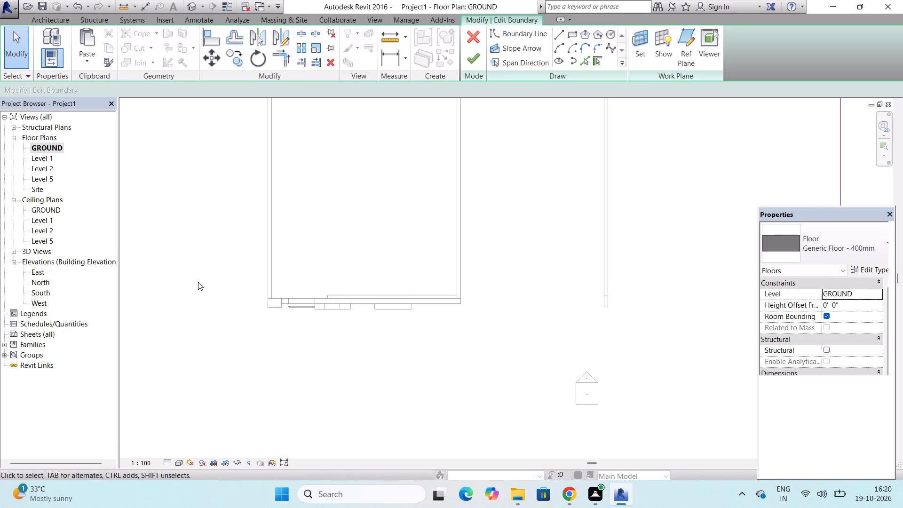
scroll(198, 286, down, 4)
scroll(185, 336, down, 2)
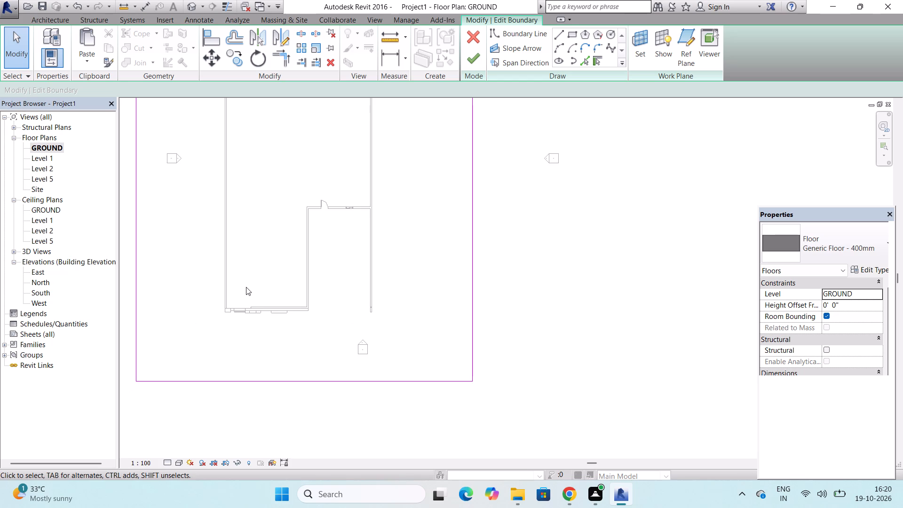
click(59, 143)
scroll(243, 294, down, 2)
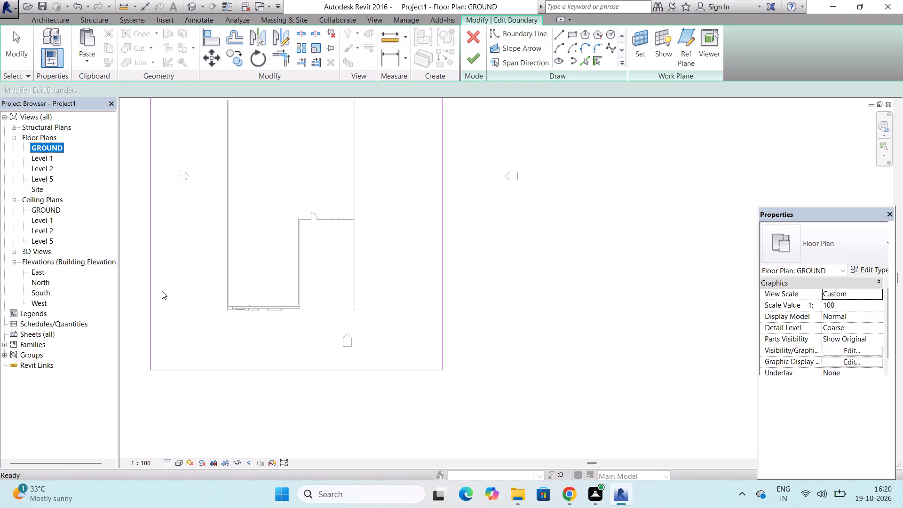
drag(162, 291, 187, 285)
drag(164, 291, 204, 285)
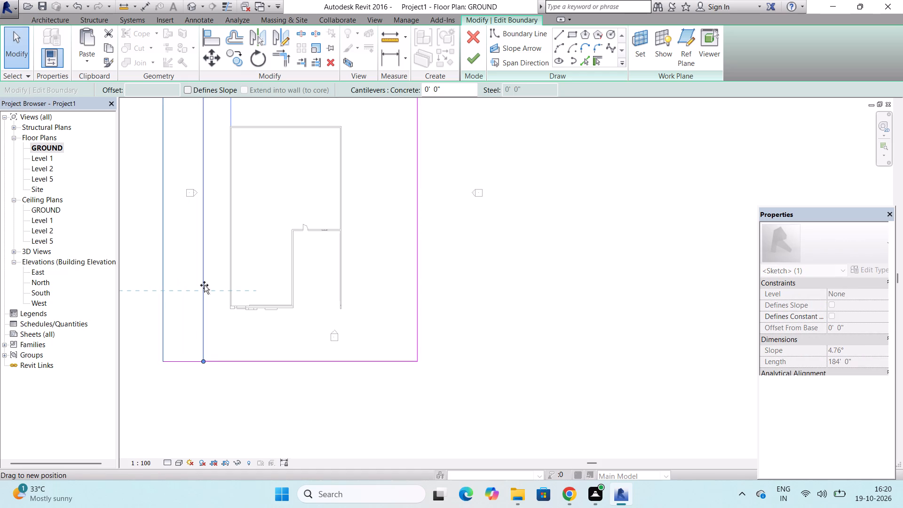
drag(204, 285, 208, 288)
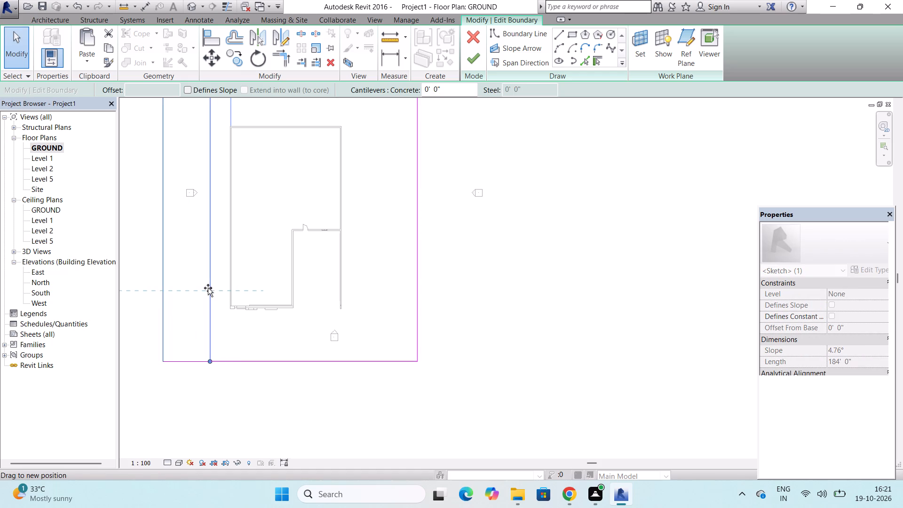
drag(208, 288, 211, 289)
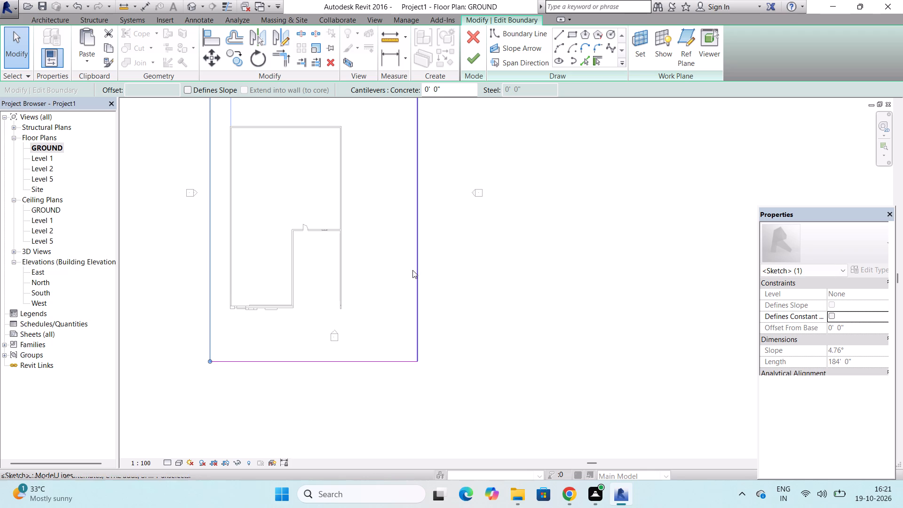
Move the slab boundary's right and front edges inward to 12' 0" from the house walls.
click(412, 270)
drag(419, 270, 374, 278)
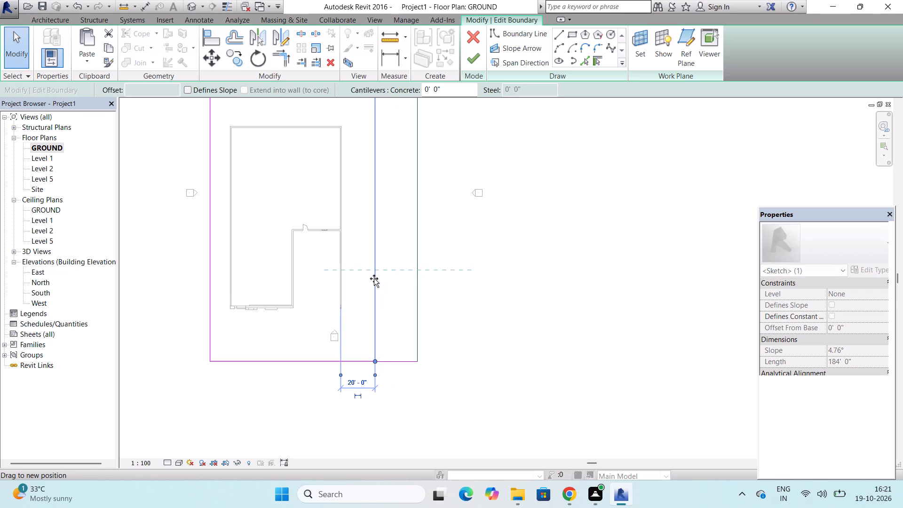
drag(374, 278, 363, 278)
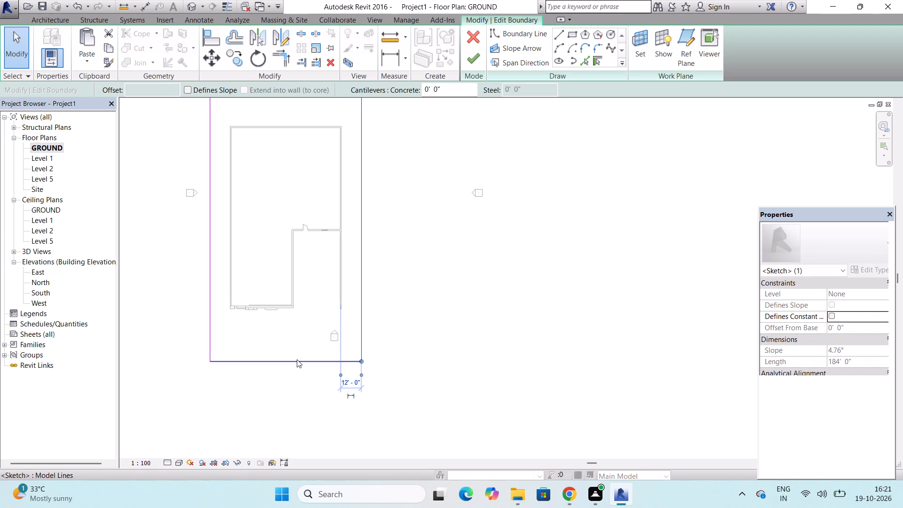
drag(295, 361, 297, 330)
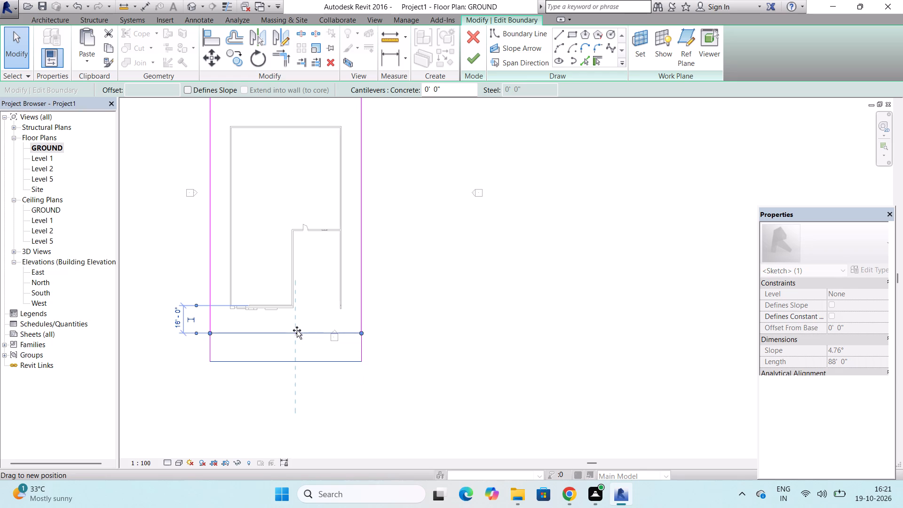
drag(297, 330, 297, 326)
Move the slab boundary's rear edge inward to 8' 0" from the rear wall and finish the boundary edit.
scroll(308, 377, down, 3)
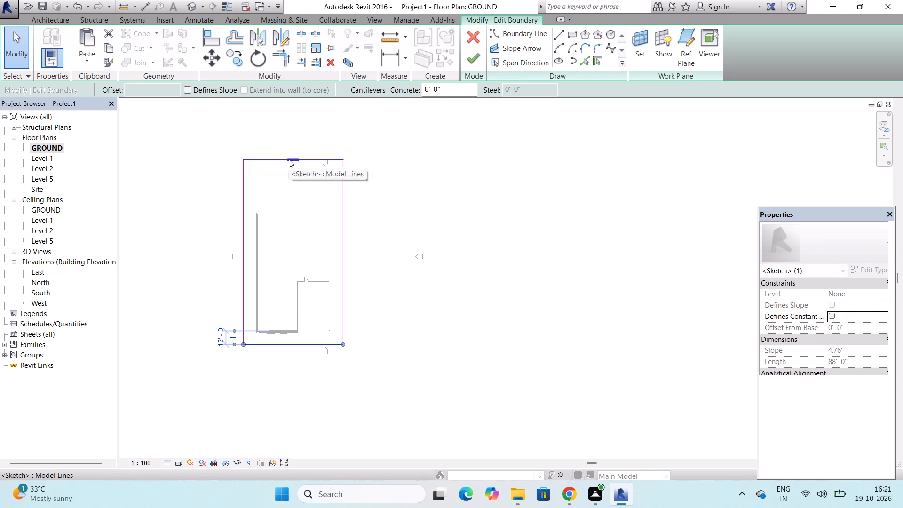
drag(292, 159, 292, 201)
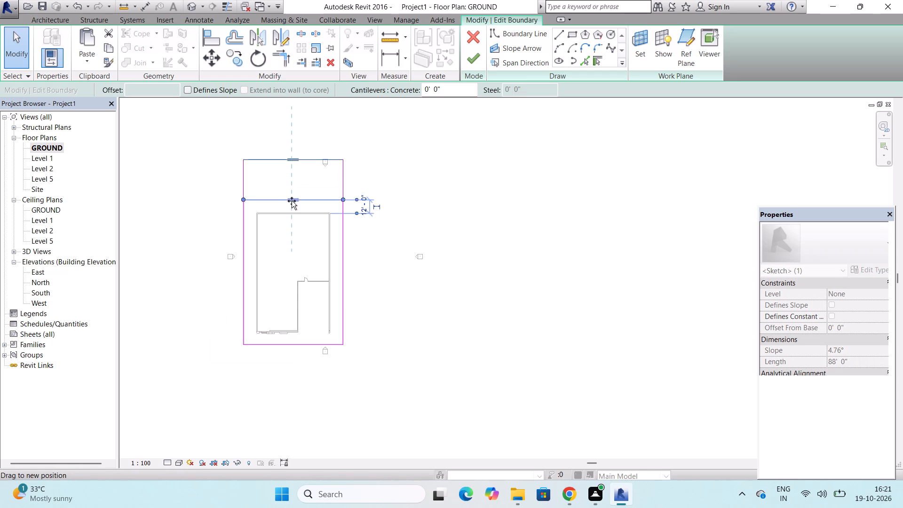
drag(292, 201, 292, 202)
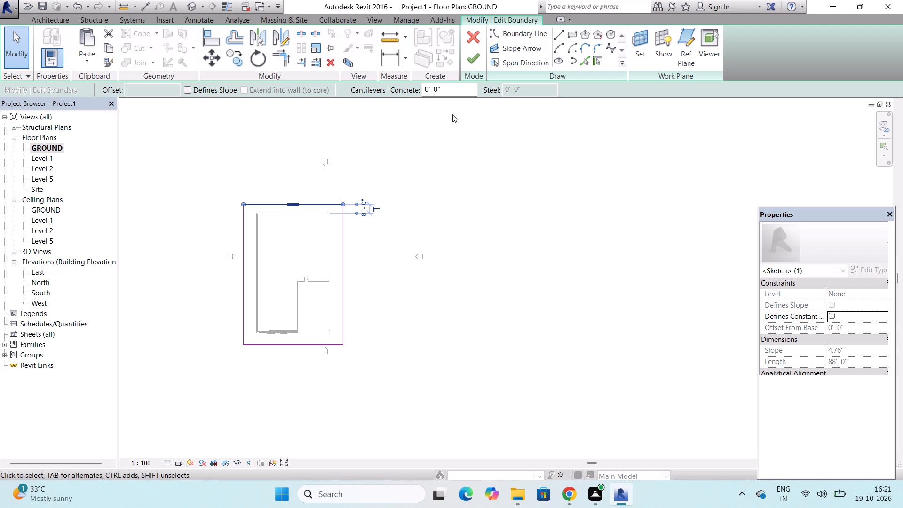
click(477, 62)
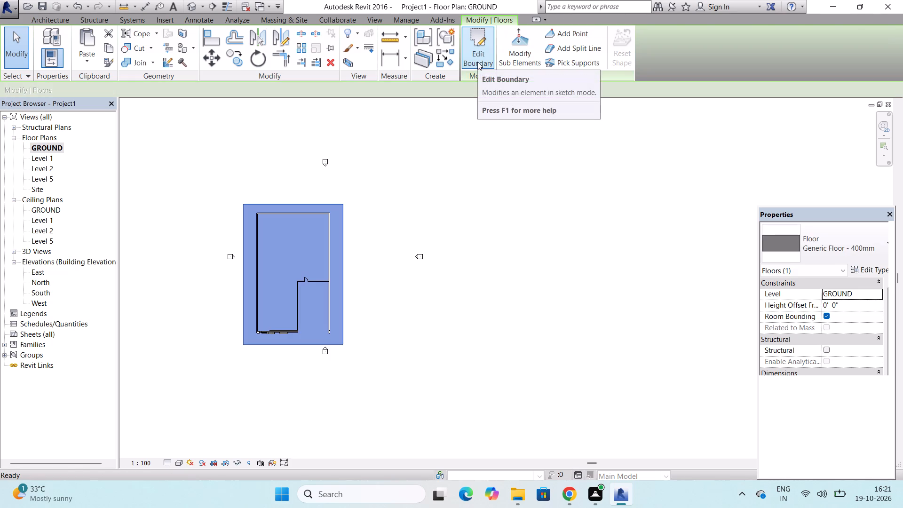
key(Escape)
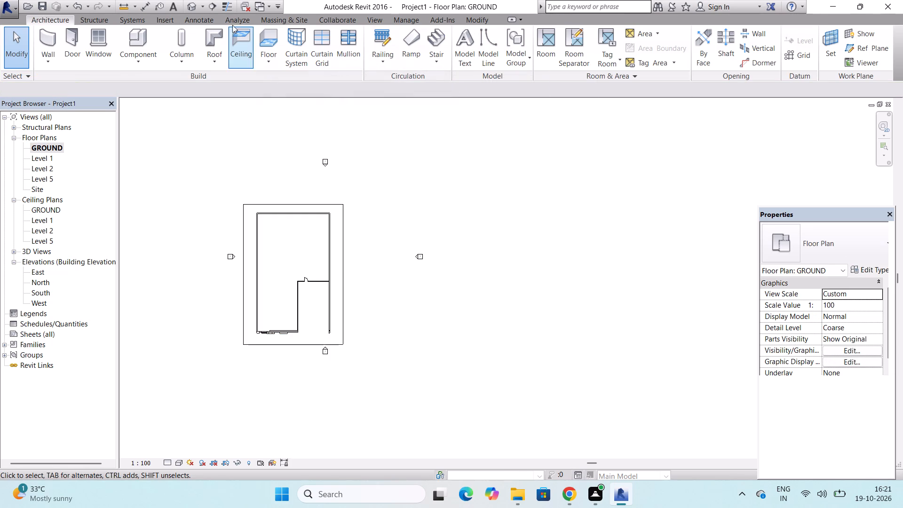
Return to the 3D view and save the project to the Desktop as "Project1 SHIVA".
click(188, 8)
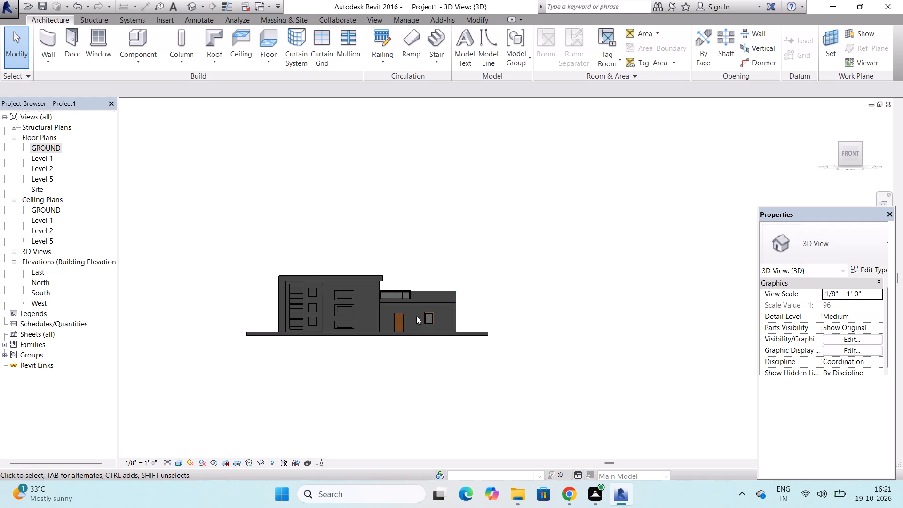
scroll(412, 317, up, 6)
scroll(412, 317, down, 4)
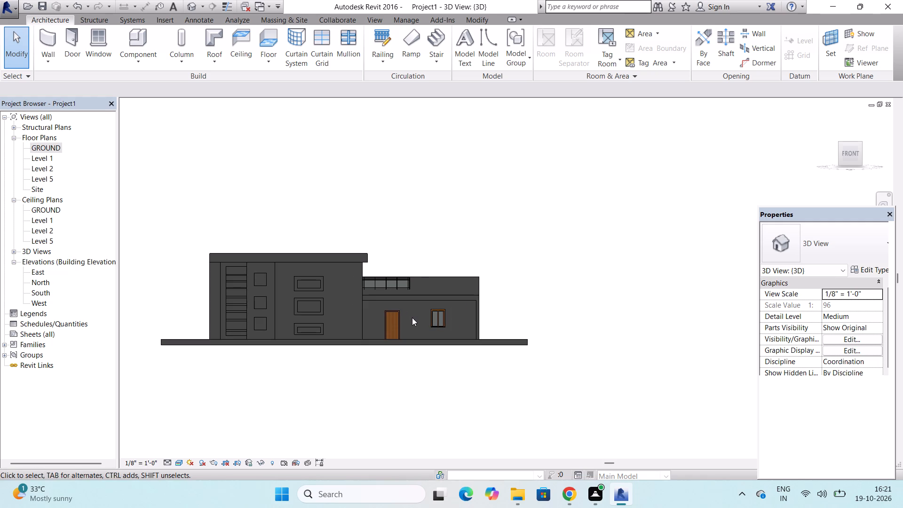
key(ctrl+s)
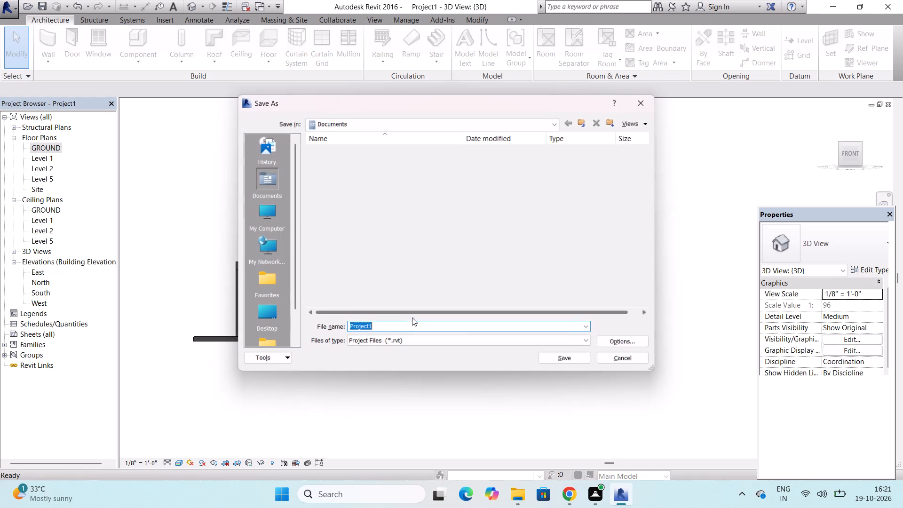
click(265, 306)
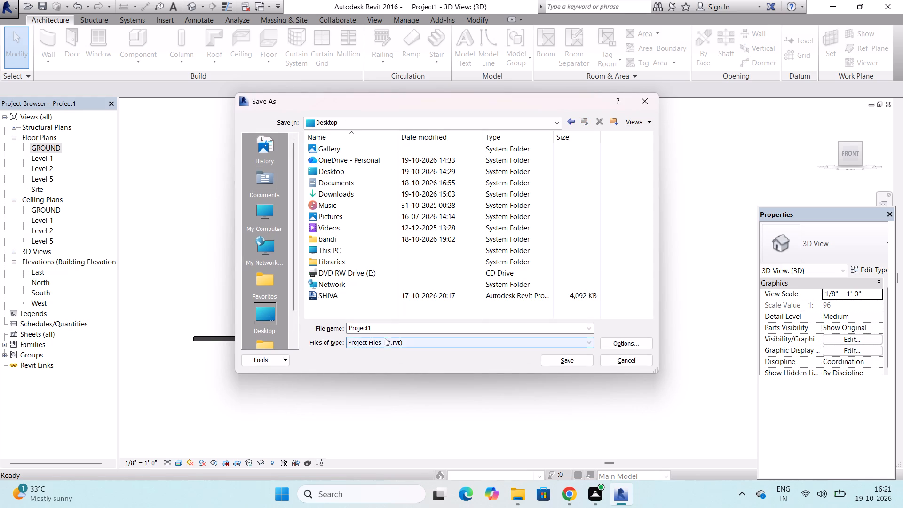
click(402, 328)
click(402, 328)
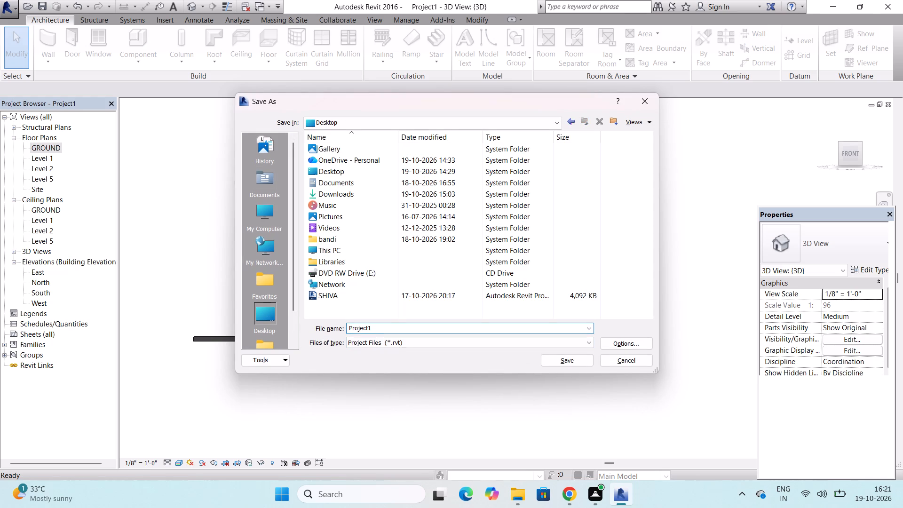
key(s)
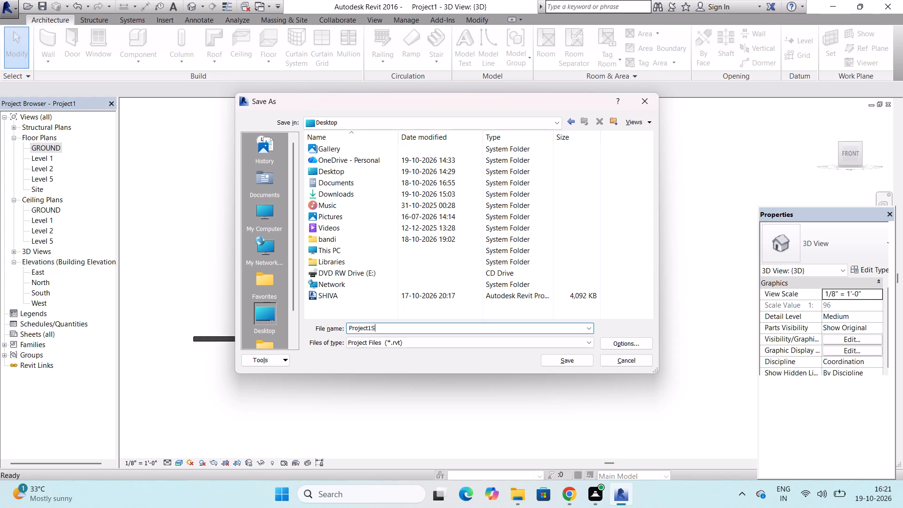
key(BackSpace)
key(space)
key(s)
key(h)
key(i)
key(v)
key(a)
click(551, 357)
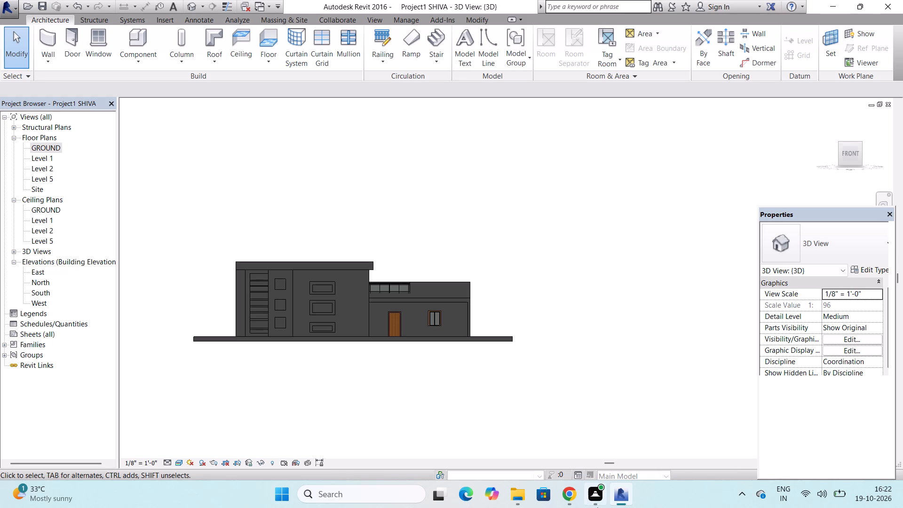
Render a region of the front 3D view, extending its borders on all four sides around the house to about 577 by 203 pixels.
click(375, 19)
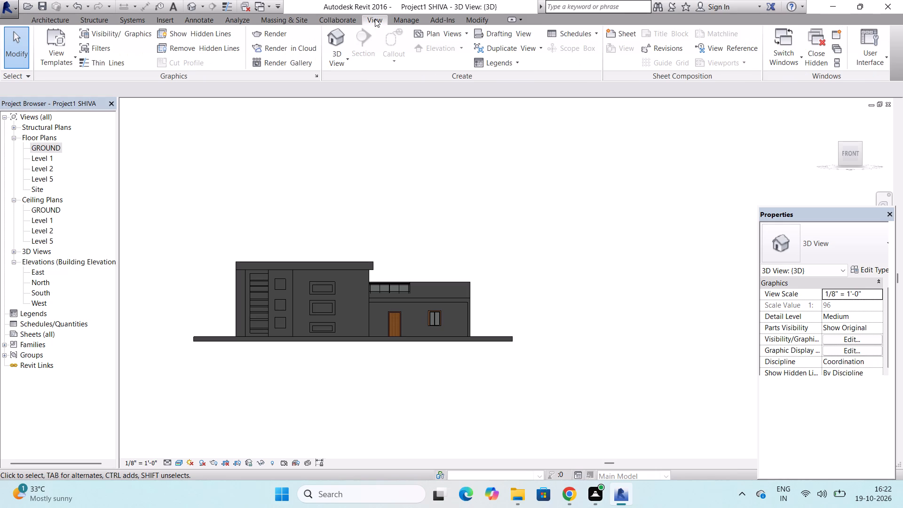
click(285, 33)
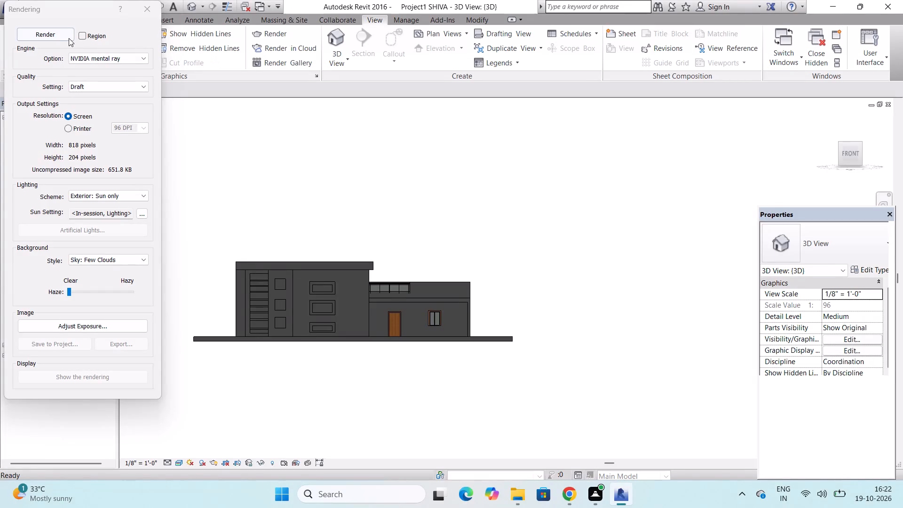
click(80, 36)
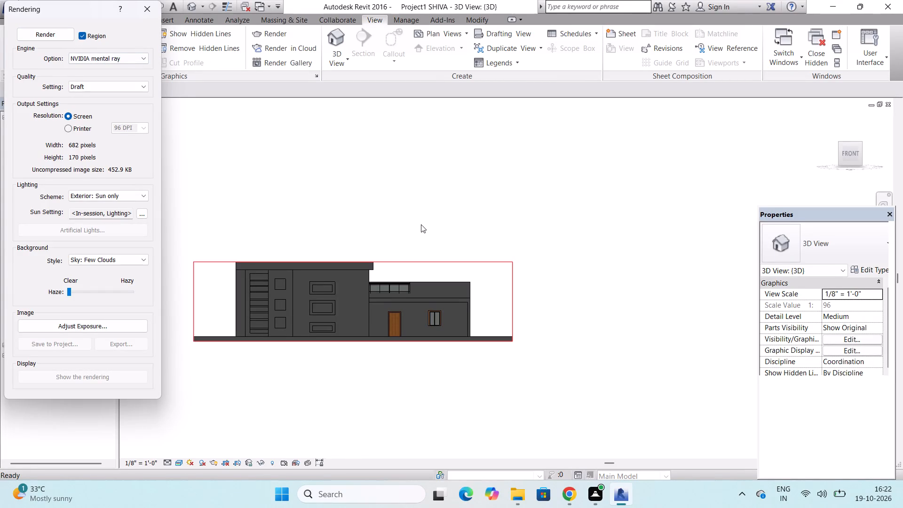
scroll(429, 231, down, 2)
click(424, 254)
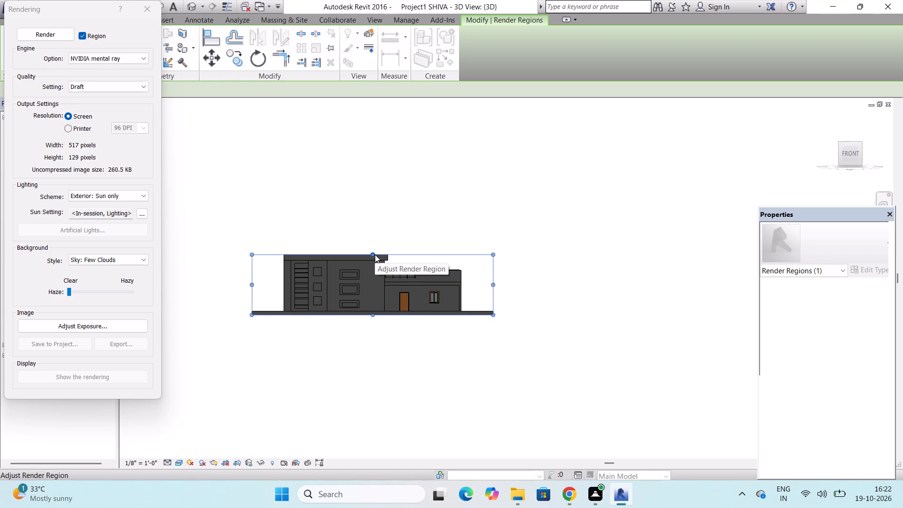
drag(373, 254, 370, 239)
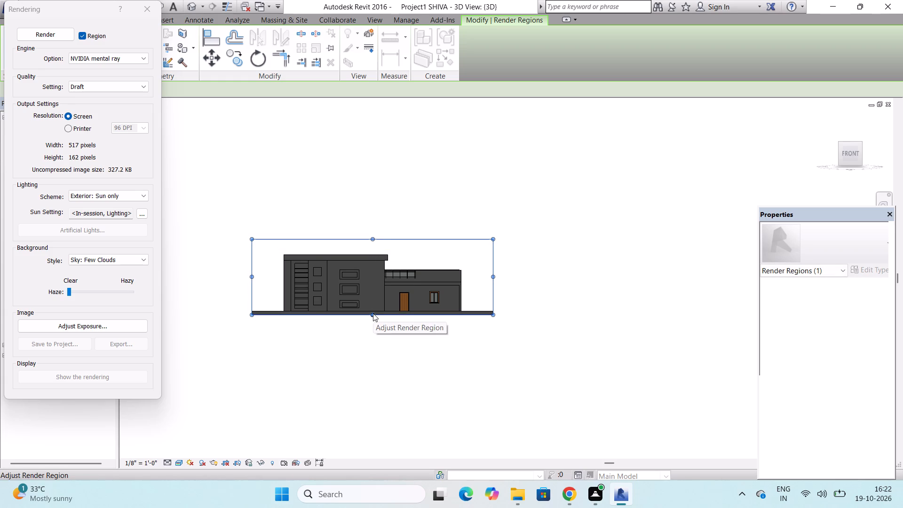
drag(373, 313, 370, 332)
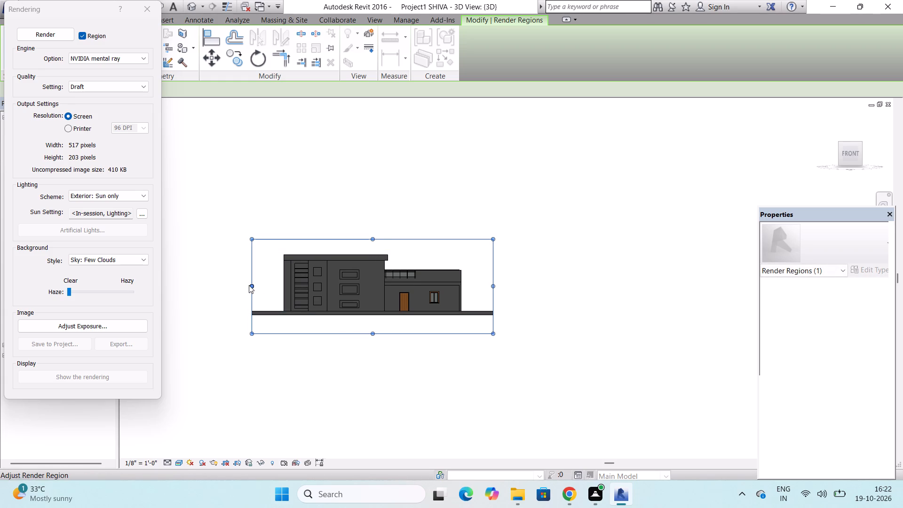
drag(251, 285, 243, 286)
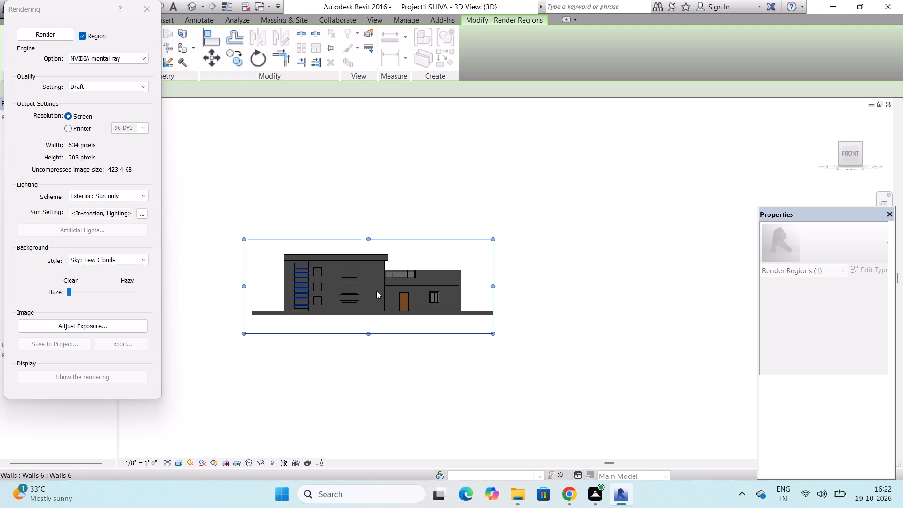
drag(492, 285, 513, 288)
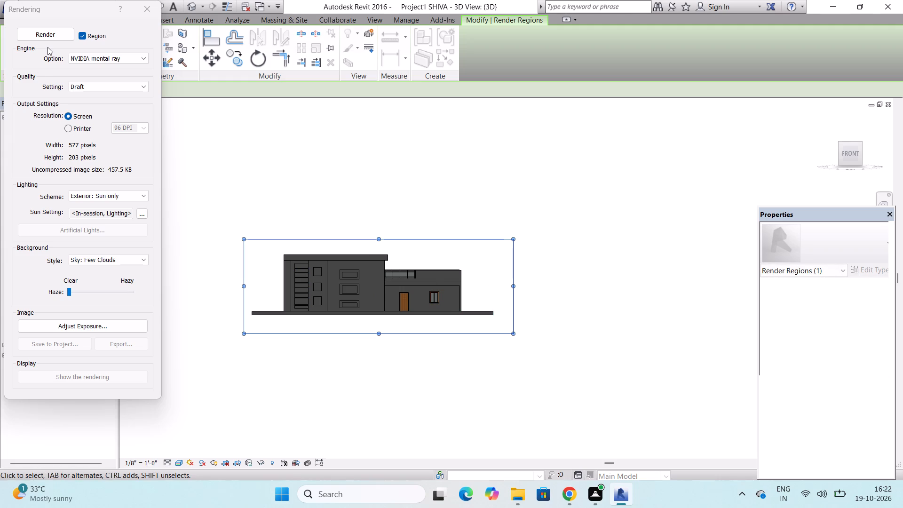
click(51, 37)
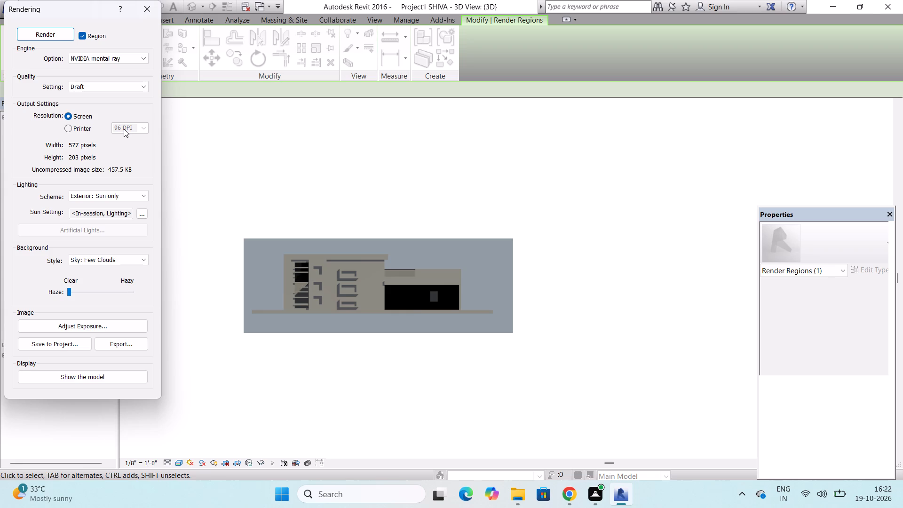
Save the rendered image into the project with the name "-3D-_1 SSSSSSSSF".
click(72, 346)
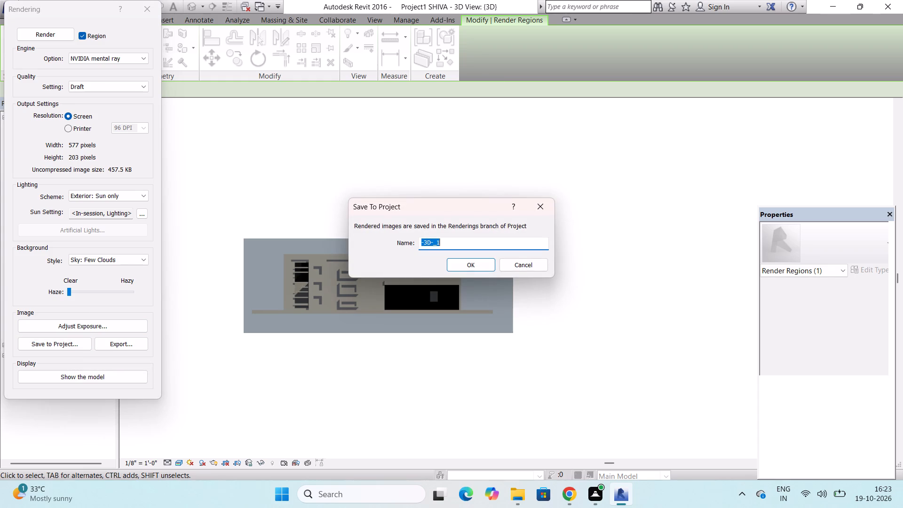
click(443, 242)
key(space)
text(SSSSSSSS)
key(f)
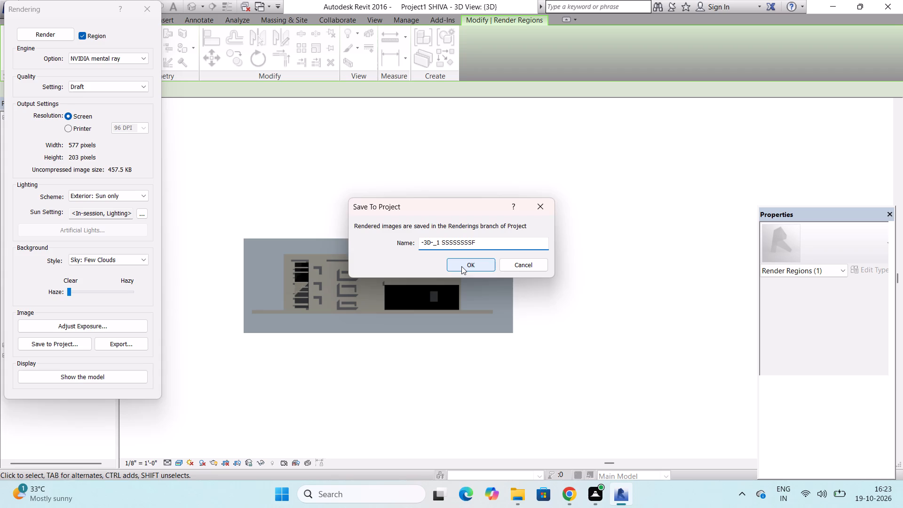
click(461, 266)
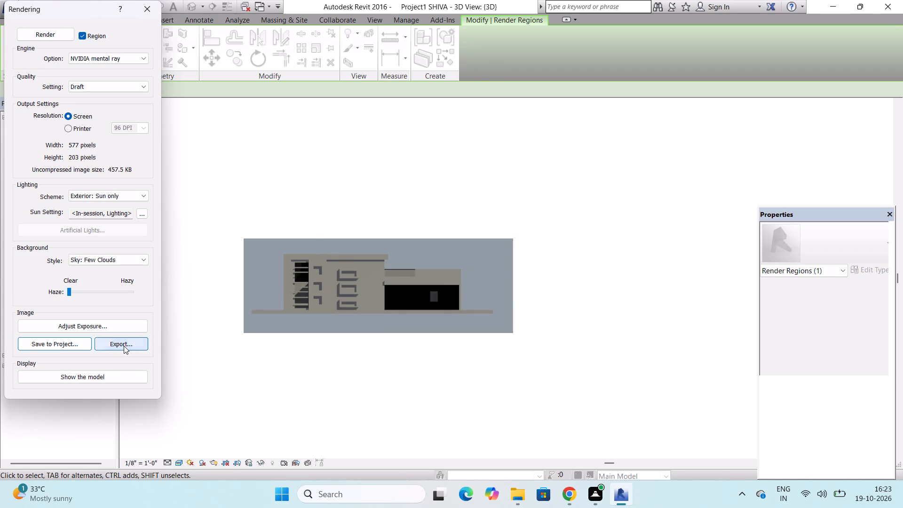
Export the rendering to the Desktop as a JPEG file named "{3D} 2.jpg 54.jpg FFFFFS".
click(124, 346)
scroll(283, 283, down, 3)
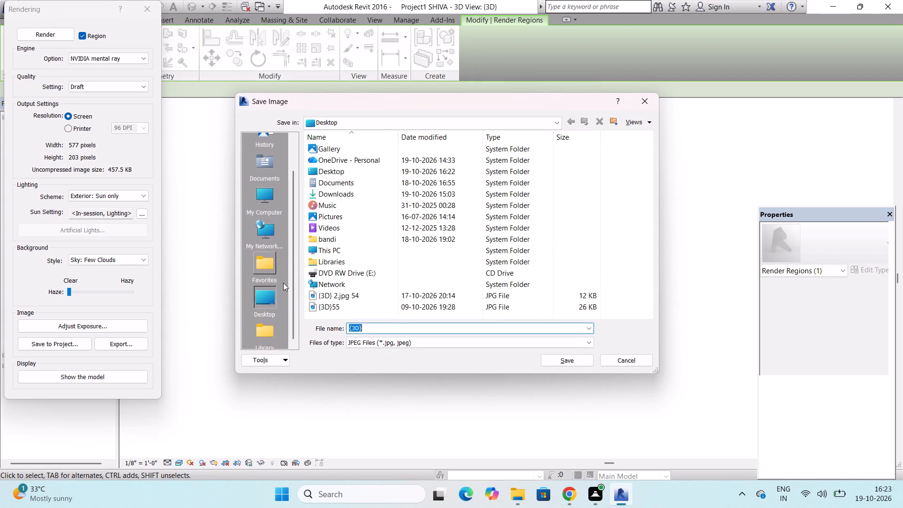
scroll(283, 283, down, 3)
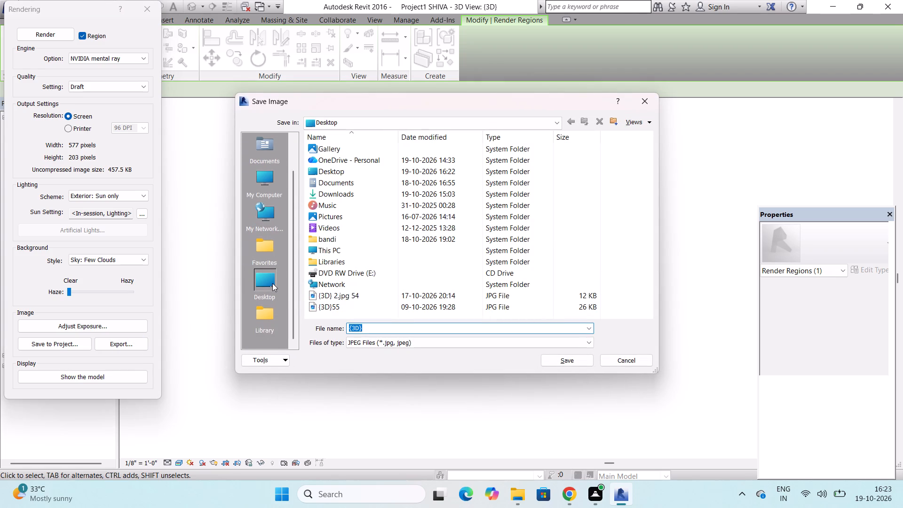
click(386, 329)
key(space)
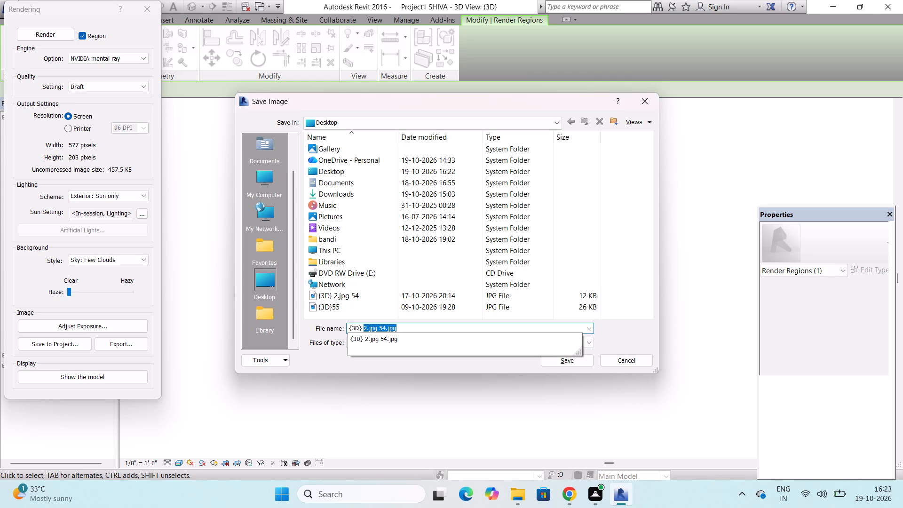
click(404, 328)
key(space)
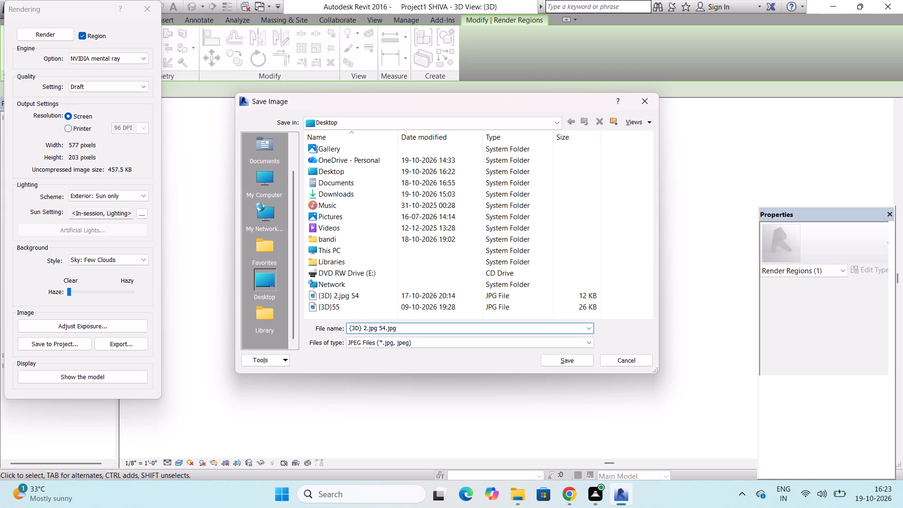
text(FFFFF)
key(s)
click(564, 357)
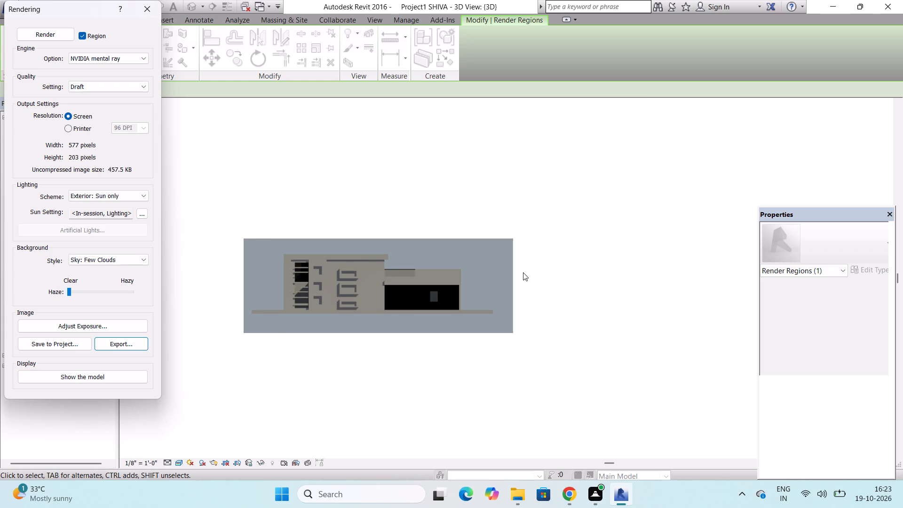
Save the project.
key(ctrl+s)
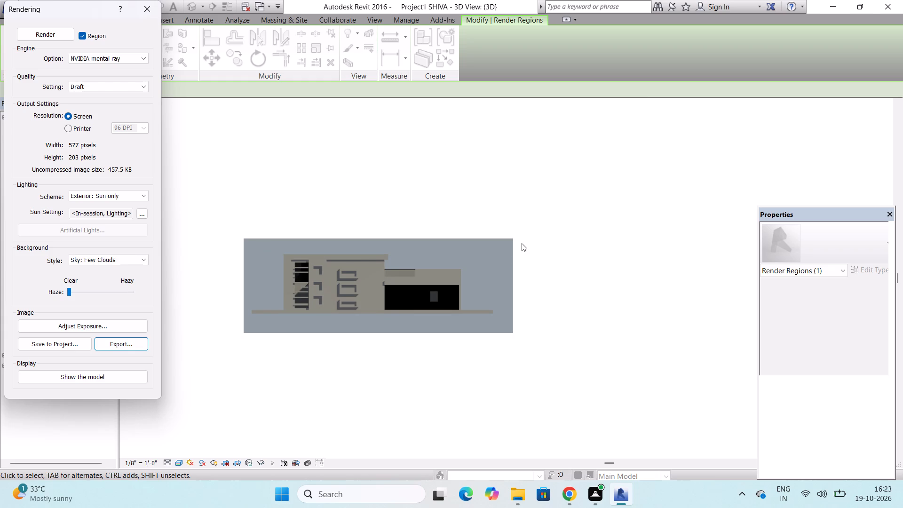